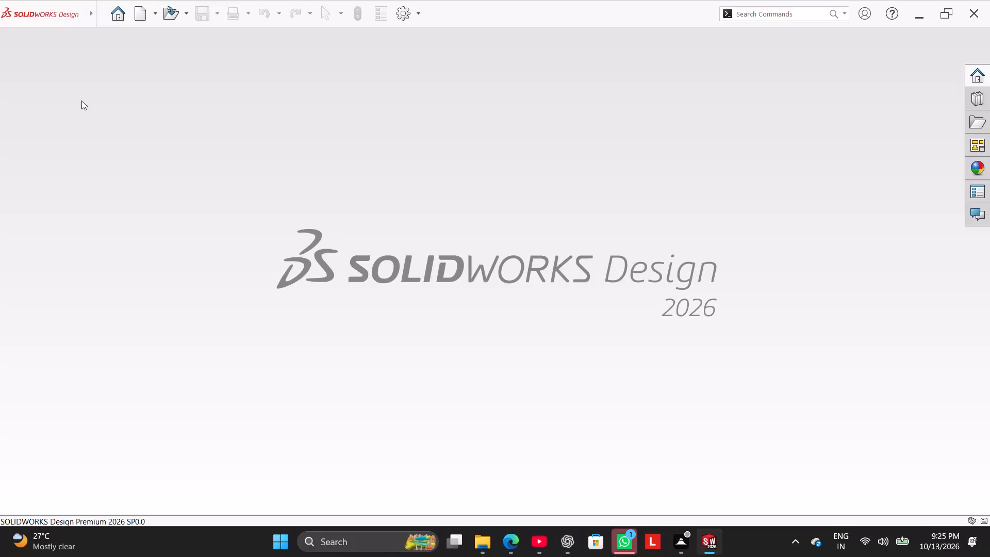
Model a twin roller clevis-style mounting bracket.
Create a new part document.
{"action": "left_click", "coordinate": [137, 6]}
{"action": "left_click", "coordinate": [214, 277]}
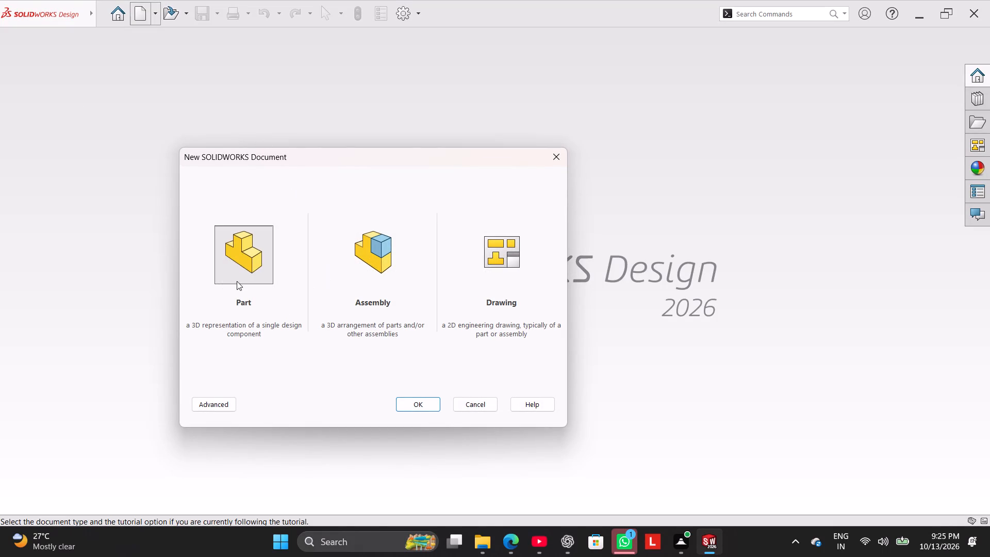
{"action": "left_click", "coordinate": [421, 396]}
{"action": "left_click", "coordinate": [421, 401]}
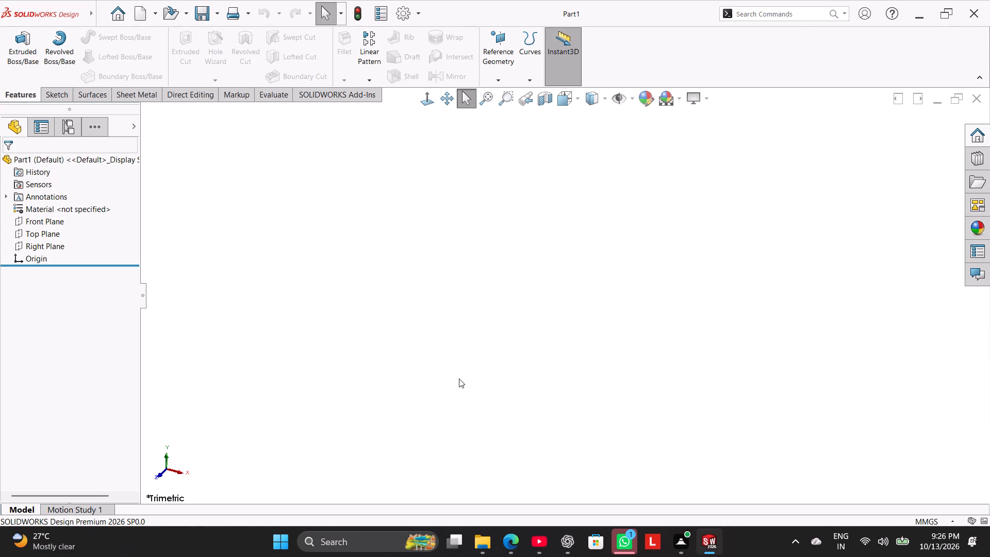
Create a second new part document.
{"action": "left_click", "coordinate": [139, 11]}
{"action": "left_click", "coordinate": [236, 259]}
{"action": "left_click", "coordinate": [426, 402]}
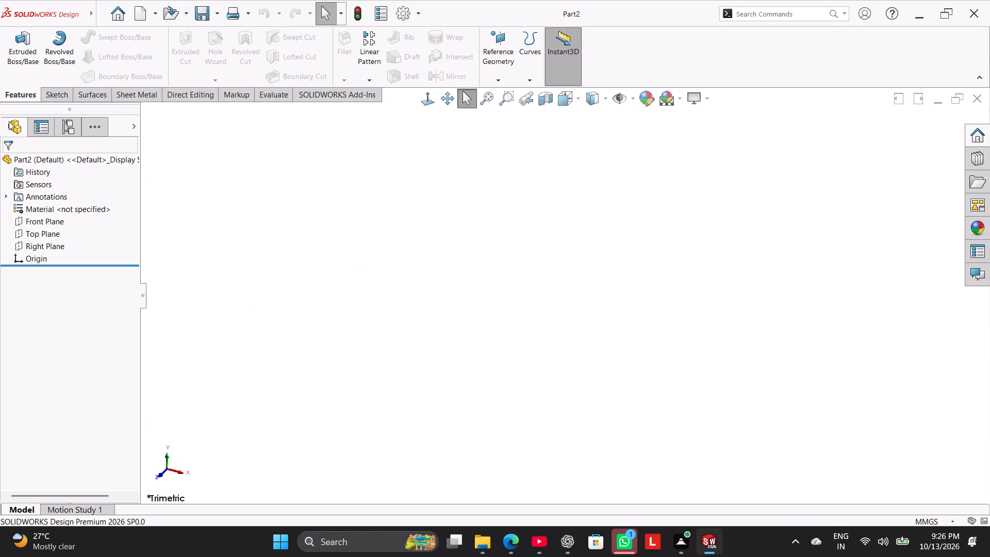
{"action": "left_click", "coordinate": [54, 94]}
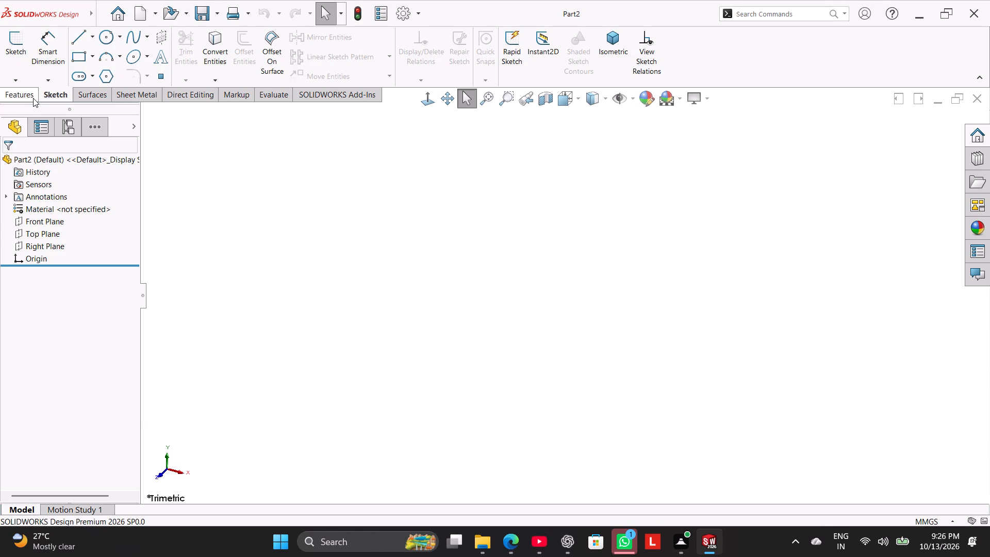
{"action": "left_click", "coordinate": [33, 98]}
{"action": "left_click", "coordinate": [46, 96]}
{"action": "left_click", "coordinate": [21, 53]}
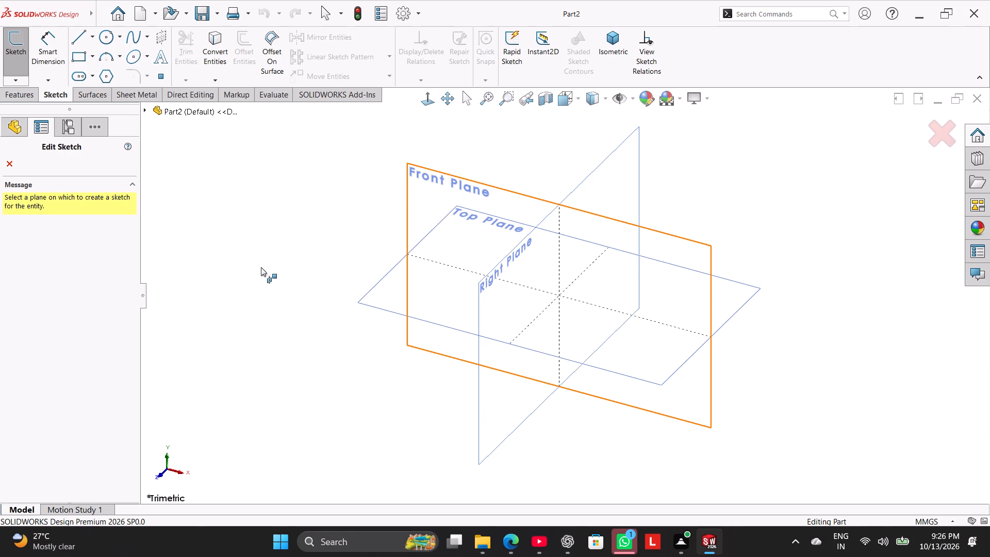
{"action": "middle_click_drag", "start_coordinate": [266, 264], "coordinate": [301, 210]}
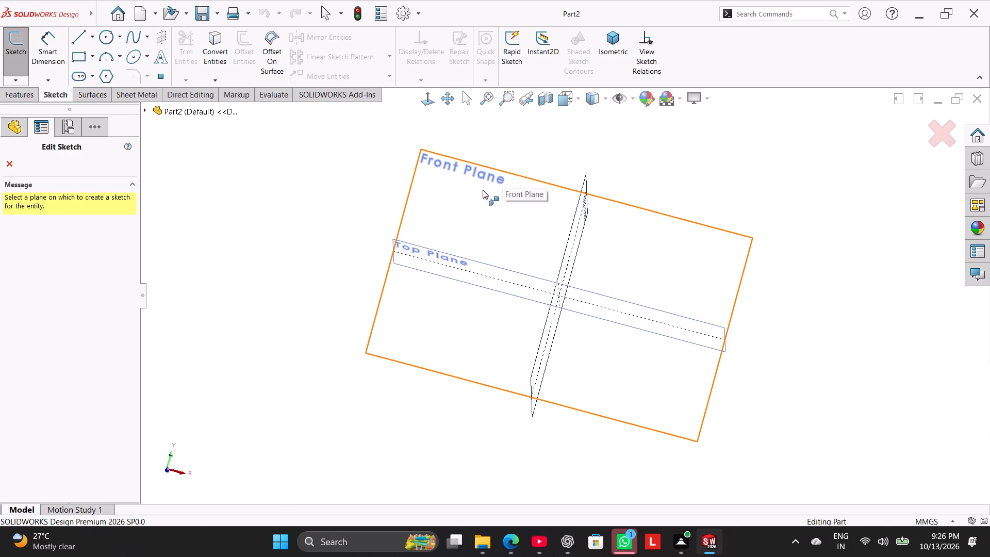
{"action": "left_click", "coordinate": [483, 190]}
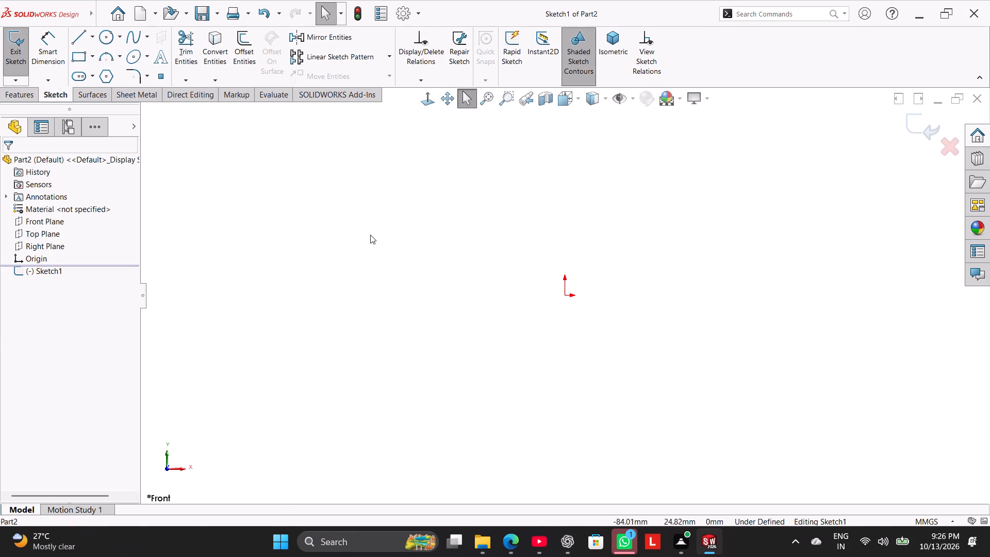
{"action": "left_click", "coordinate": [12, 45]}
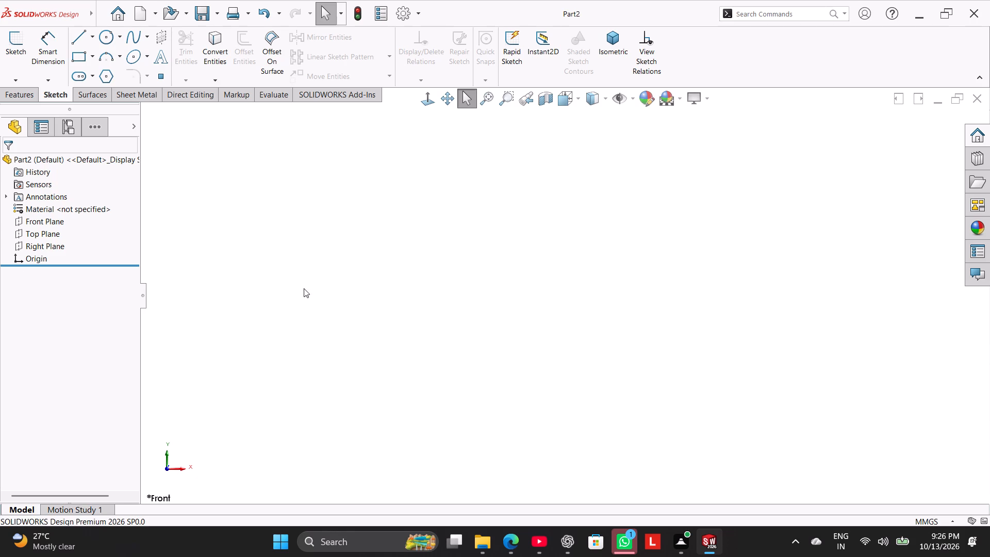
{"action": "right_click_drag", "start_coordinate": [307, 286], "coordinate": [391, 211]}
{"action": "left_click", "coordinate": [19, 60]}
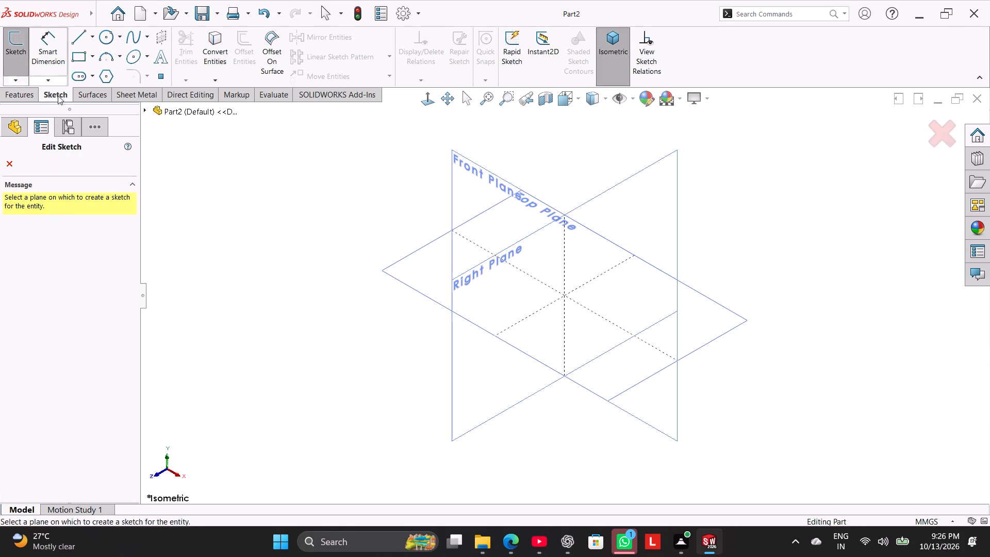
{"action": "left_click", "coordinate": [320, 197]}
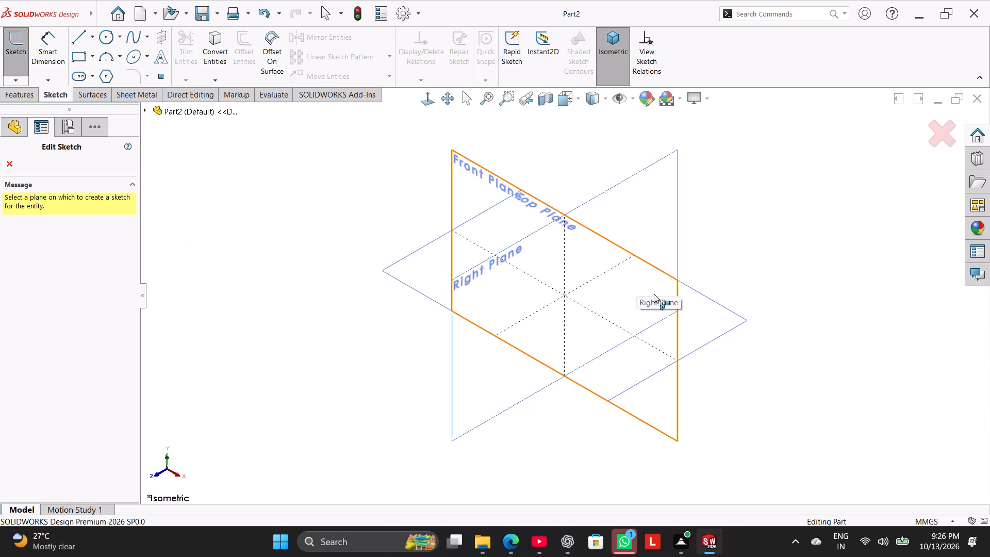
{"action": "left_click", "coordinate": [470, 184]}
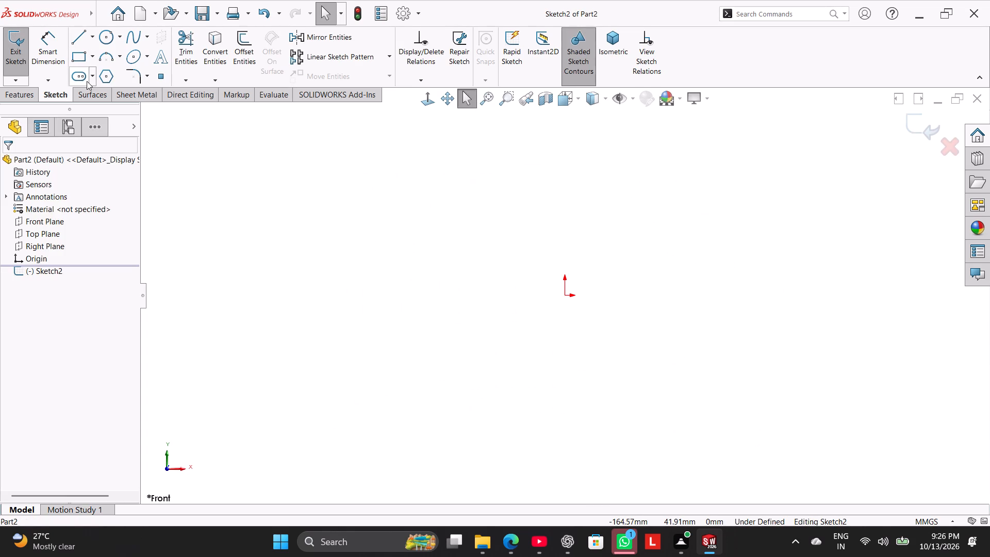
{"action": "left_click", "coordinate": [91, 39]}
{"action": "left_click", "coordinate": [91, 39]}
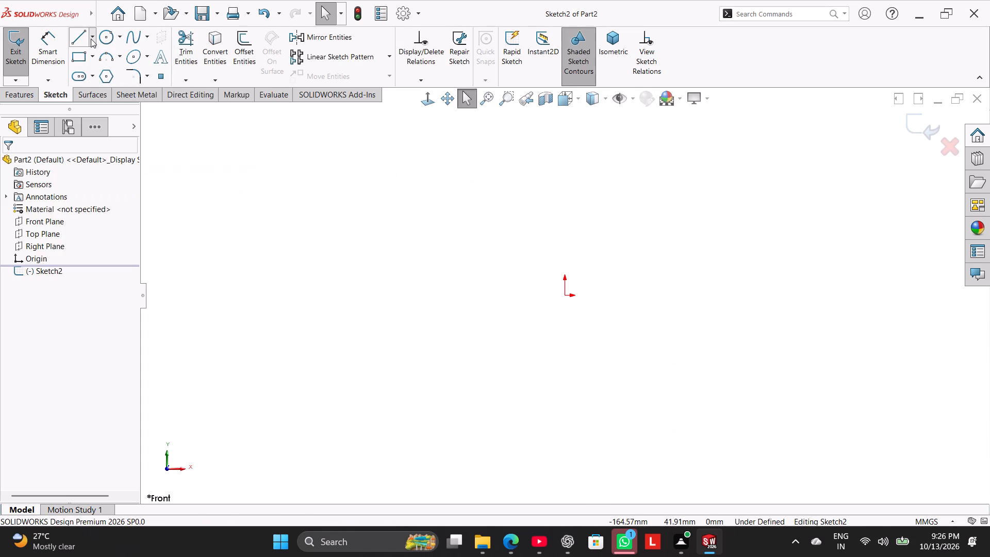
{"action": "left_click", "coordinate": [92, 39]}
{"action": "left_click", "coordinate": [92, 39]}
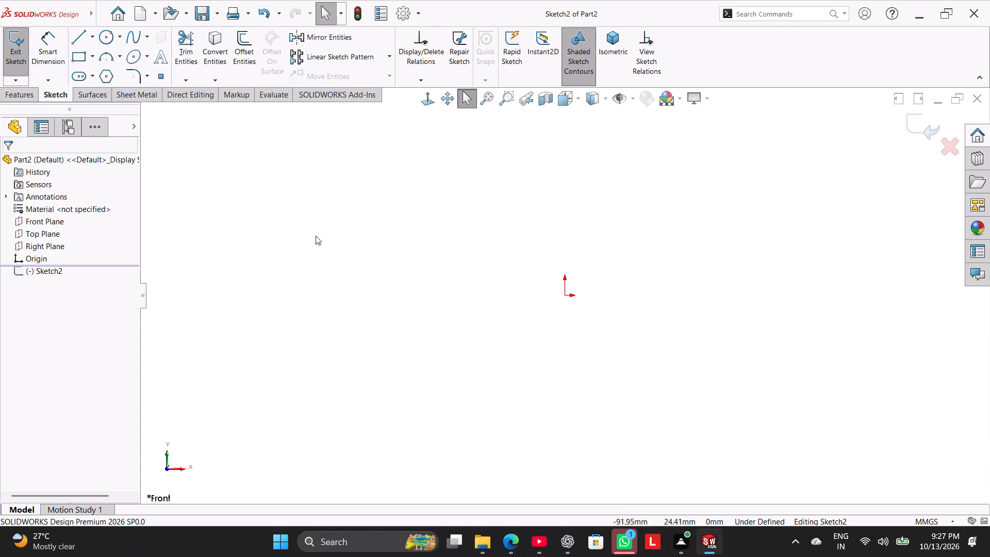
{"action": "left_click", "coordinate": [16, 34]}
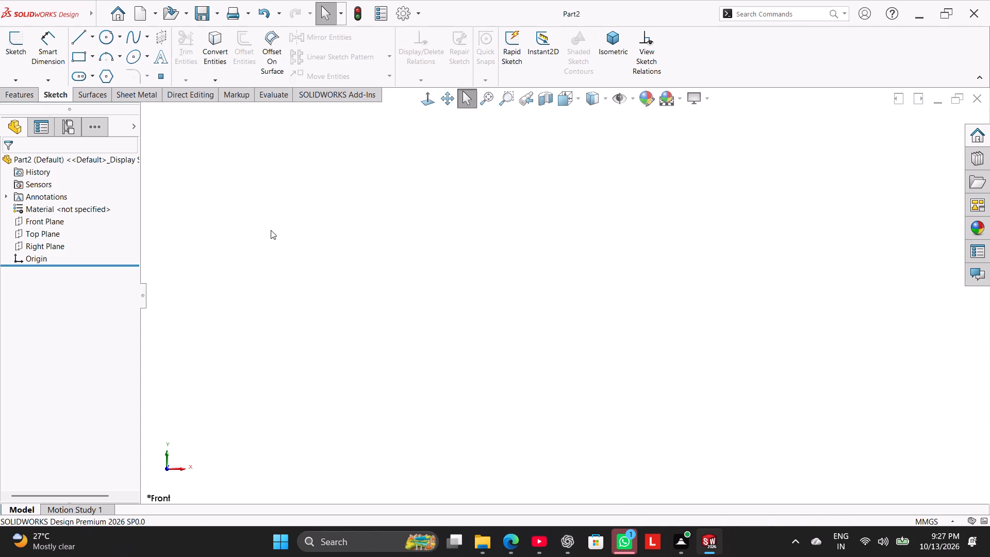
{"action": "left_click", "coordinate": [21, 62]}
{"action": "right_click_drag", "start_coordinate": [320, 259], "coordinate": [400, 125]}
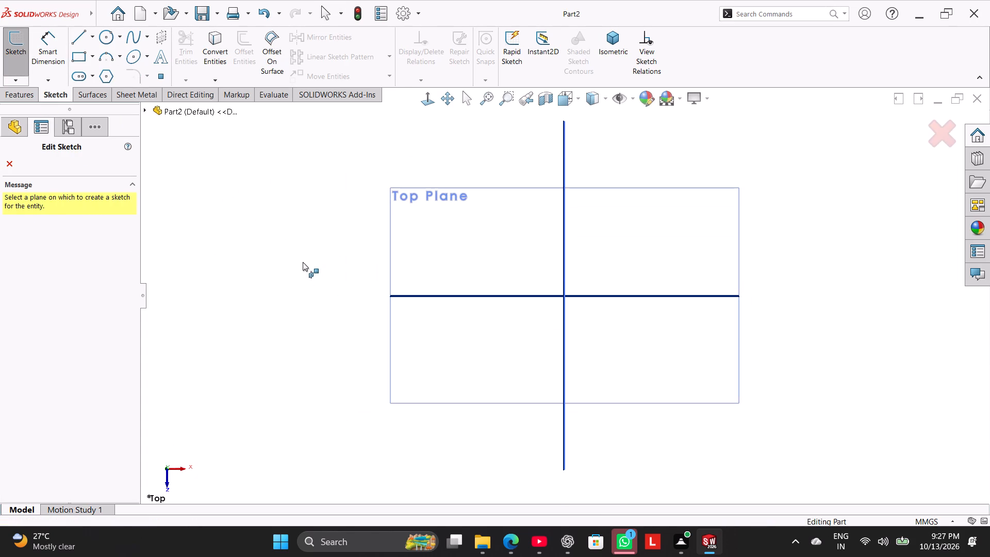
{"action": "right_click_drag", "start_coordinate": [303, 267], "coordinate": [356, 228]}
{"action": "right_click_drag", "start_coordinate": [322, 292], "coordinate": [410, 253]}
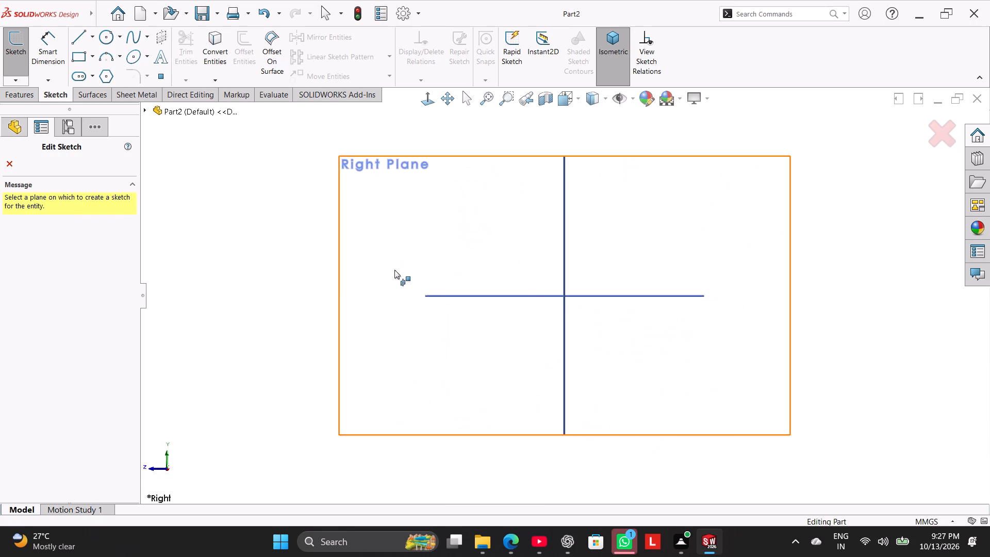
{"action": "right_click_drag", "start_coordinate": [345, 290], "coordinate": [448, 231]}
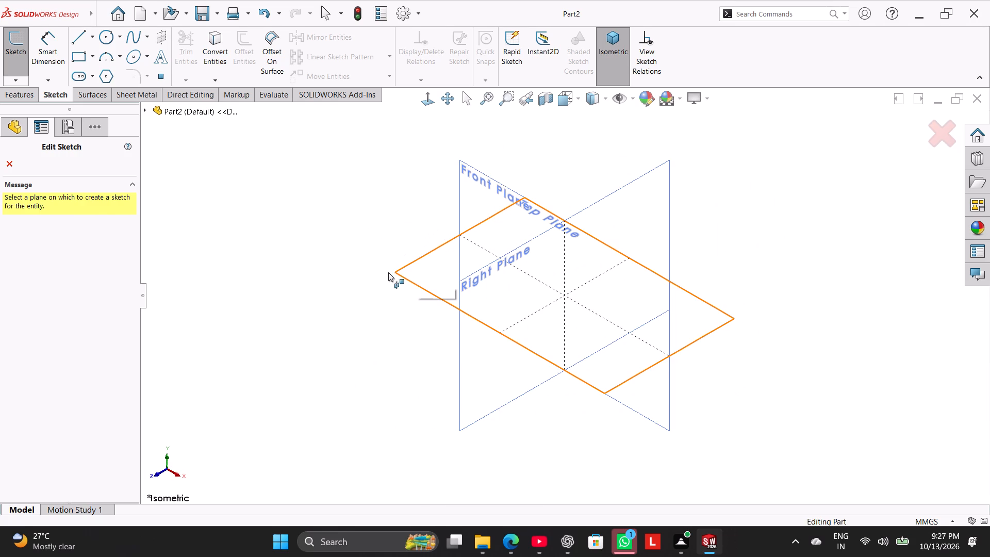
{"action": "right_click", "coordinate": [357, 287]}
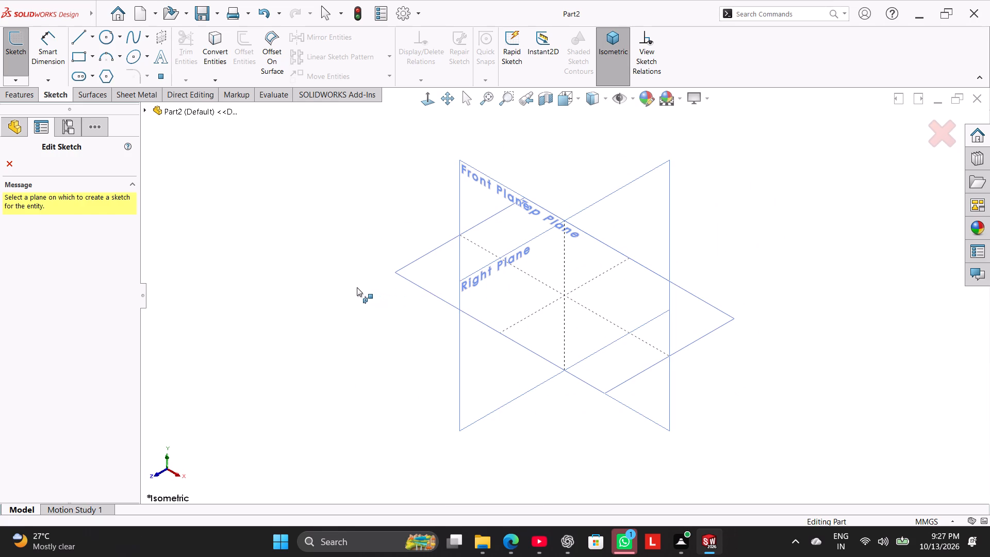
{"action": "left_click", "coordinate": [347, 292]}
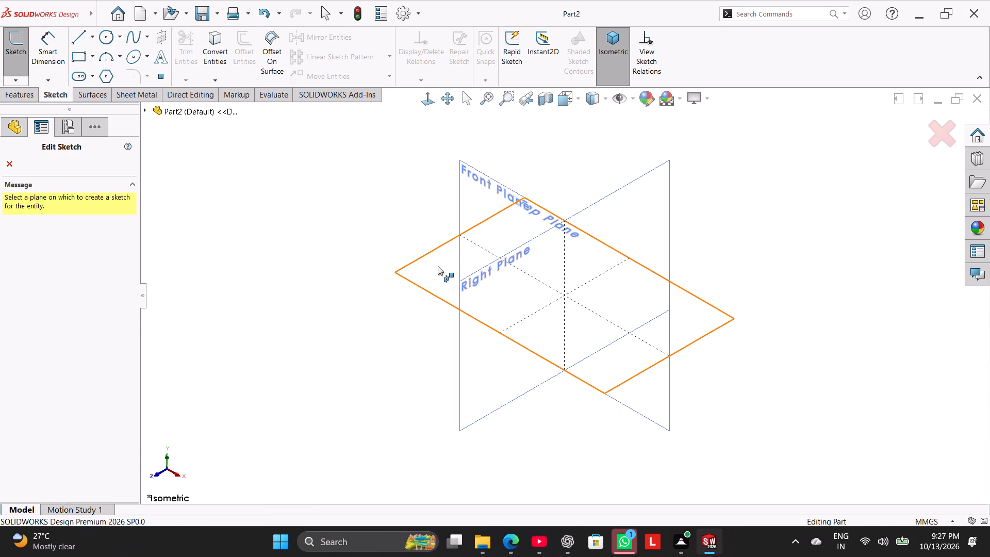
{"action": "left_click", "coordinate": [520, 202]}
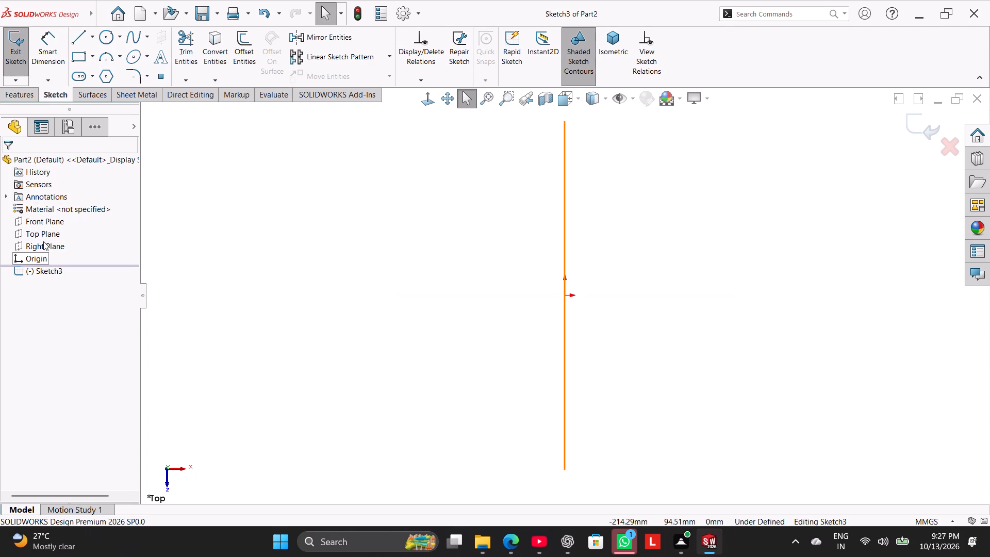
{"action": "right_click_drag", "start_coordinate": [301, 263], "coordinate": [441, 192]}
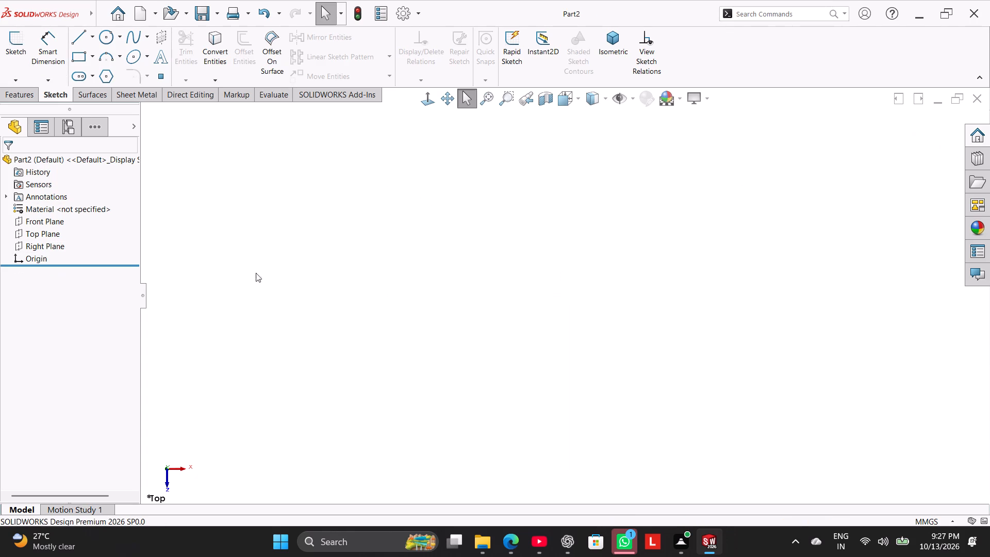
Sketch two concentric circles centred on the origin on the Front Plane, the outer one with a radius of about 38 mm.
{"action": "right_click_drag", "start_coordinate": [322, 353], "coordinate": [487, 233]}
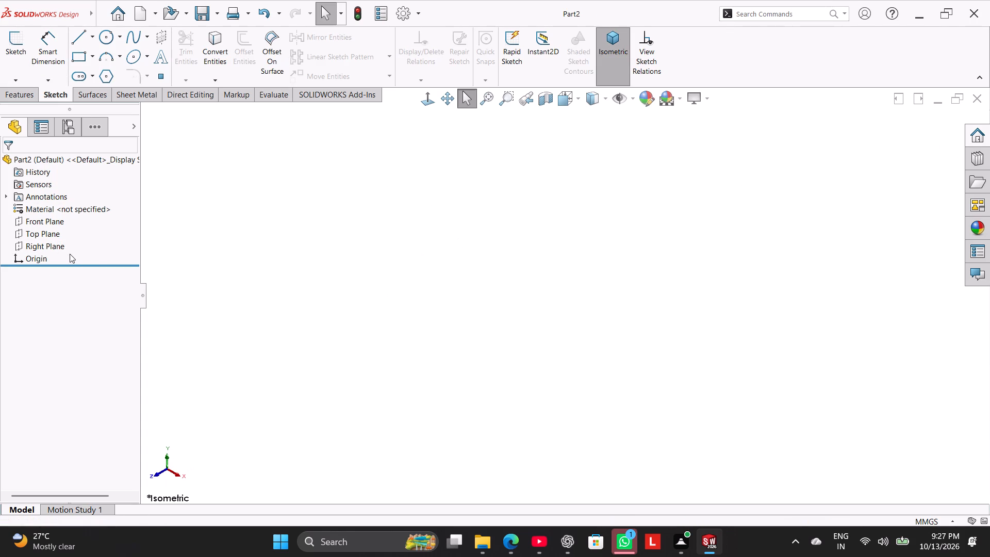
{"action": "left_click", "coordinate": [53, 218]}
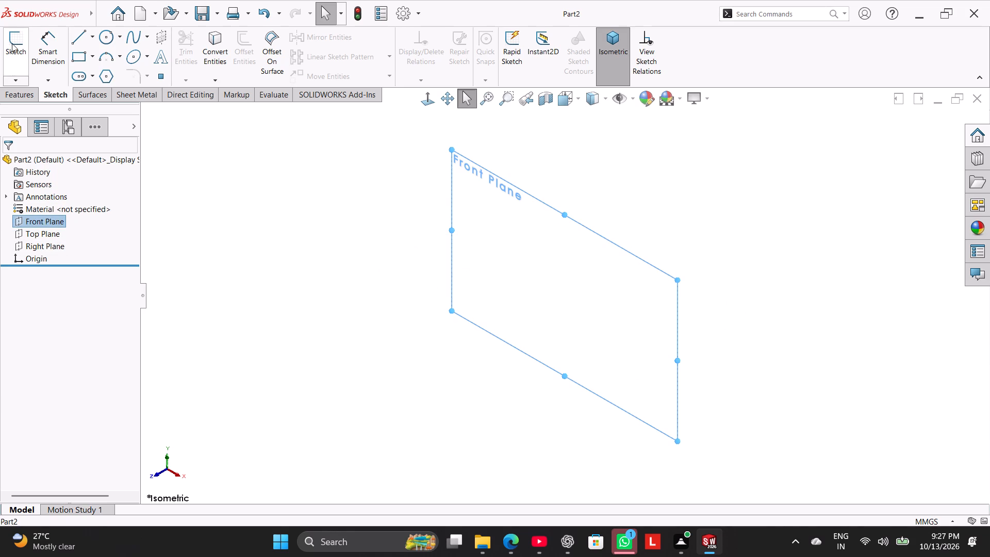
{"action": "left_click", "coordinate": [12, 43]}
{"action": "left_click", "coordinate": [280, 251]}
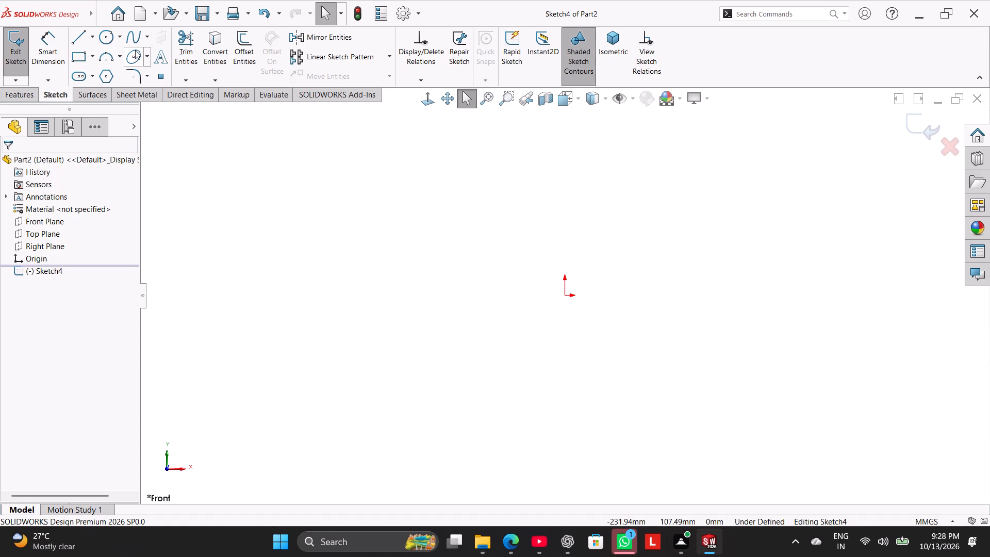
{"action": "left_click", "coordinate": [109, 30]}
{"action": "left_click", "coordinate": [565, 296]}
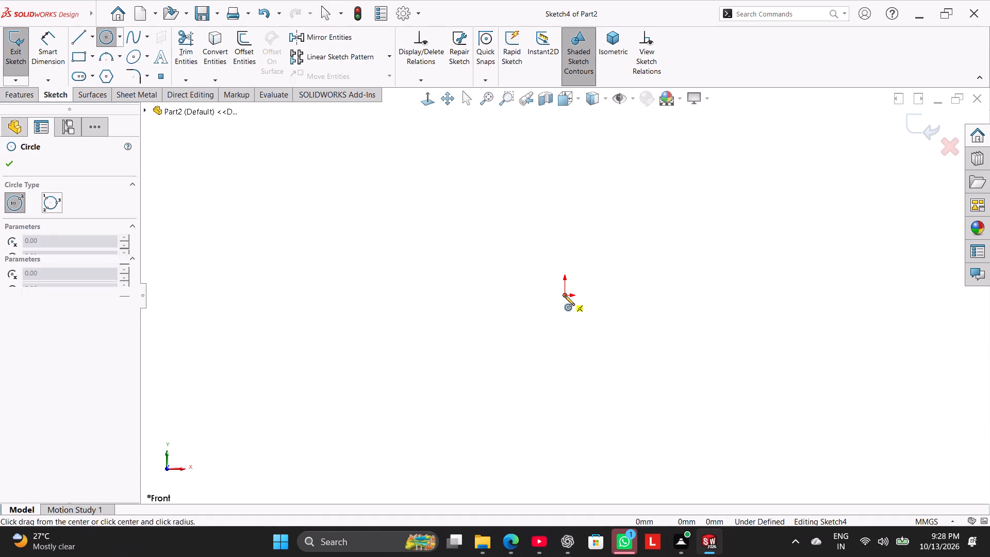
{"action": "left_click", "coordinate": [588, 359]}
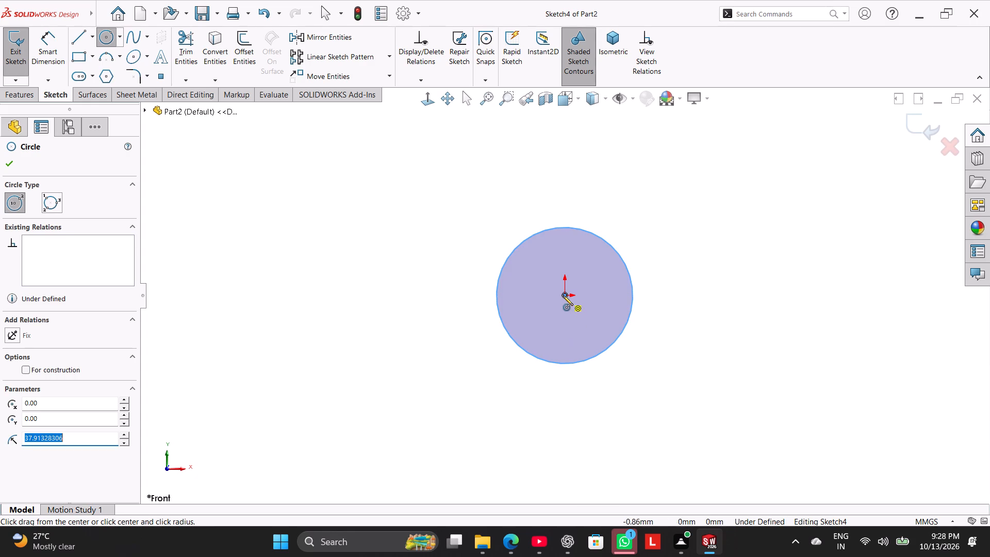
{"action": "left_click", "coordinate": [563, 296]}
{"action": "left_click", "coordinate": [582, 327]}
{"action": "right_click", "coordinate": [421, 292]}
{"action": "left_click", "coordinate": [450, 299]}
{"action": "right_click_drag", "start_coordinate": [308, 390], "coordinate": [489, 258]}
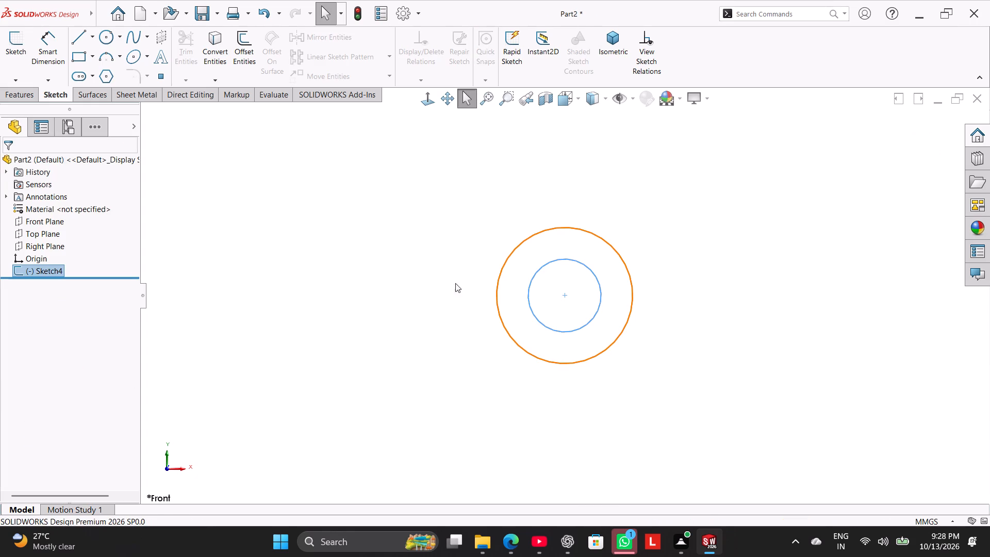
Extrude the ring between the two circles as a boss 88 mm deep with the Mid Plane end condition.
{"action": "right_click_drag", "start_coordinate": [376, 343], "coordinate": [516, 249]}
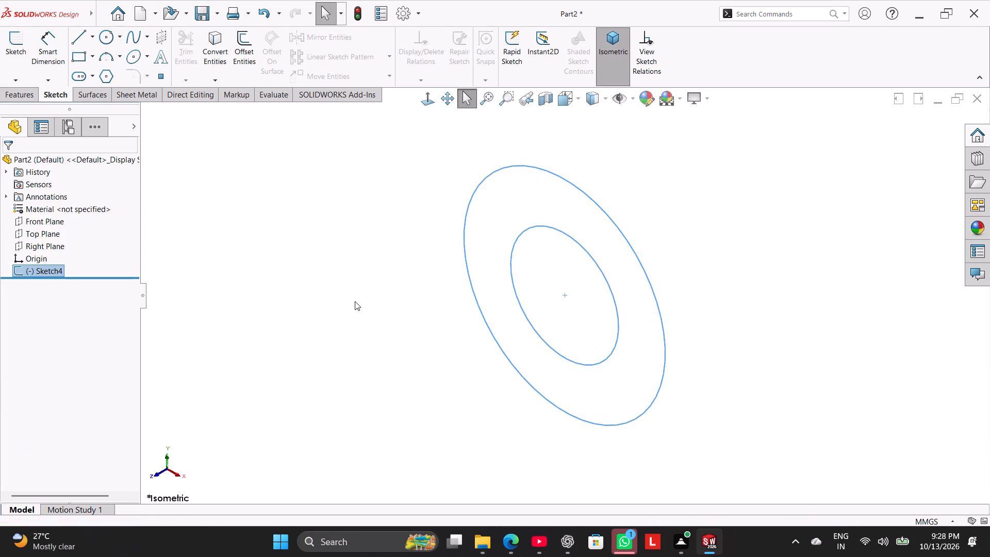
{"action": "left_click", "coordinate": [27, 94]}
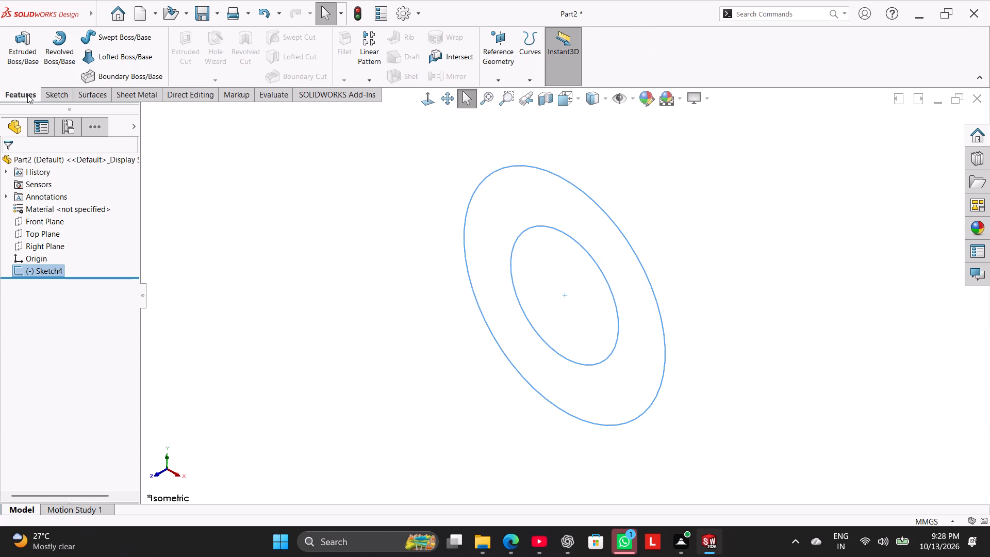
{"action": "left_click", "coordinate": [22, 50]}
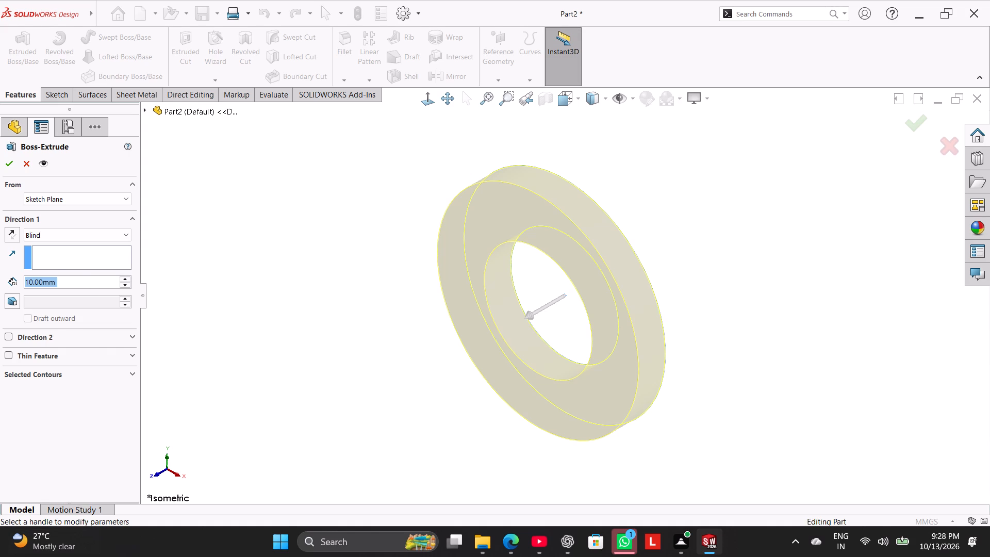
{"action": "key", "text": "8"}
{"action": "key", "text": "8"}
{"action": "key", "text": "Return"}
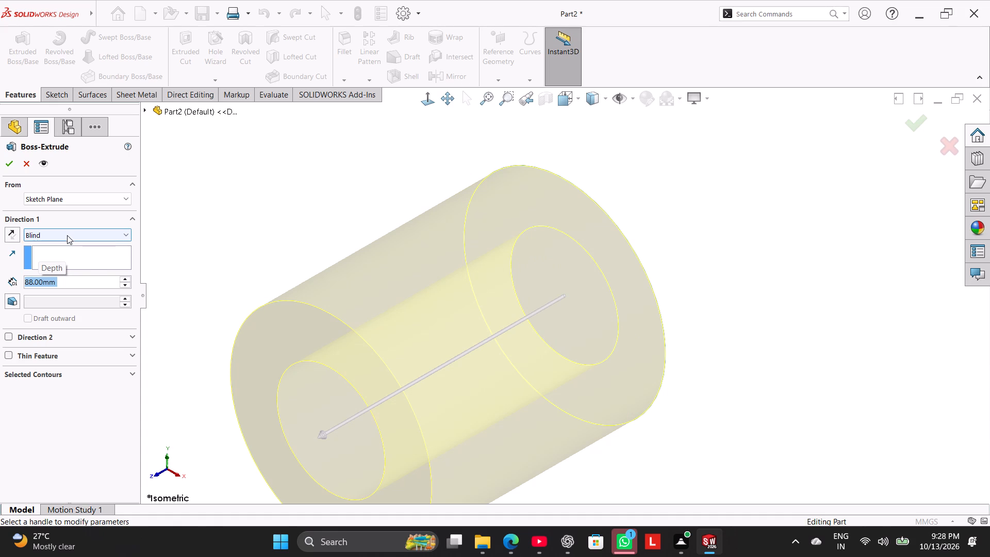
{"action": "left_click", "coordinate": [67, 235]}
{"action": "left_click", "coordinate": [87, 289]}
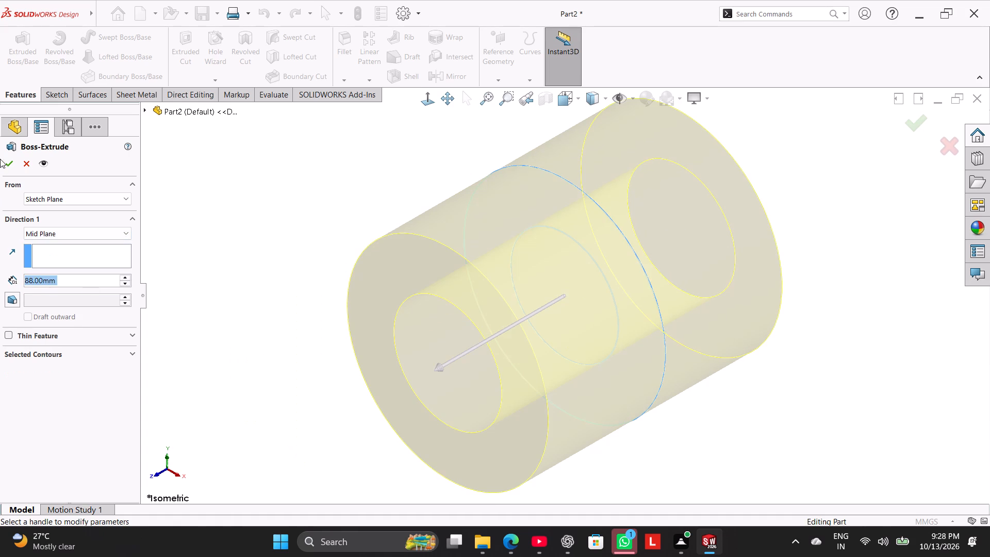
{"action": "left_click", "coordinate": [9, 158]}
{"action": "left_click", "coordinate": [317, 304]}
{"action": "right_click_drag", "start_coordinate": [295, 338], "coordinate": [453, 214]}
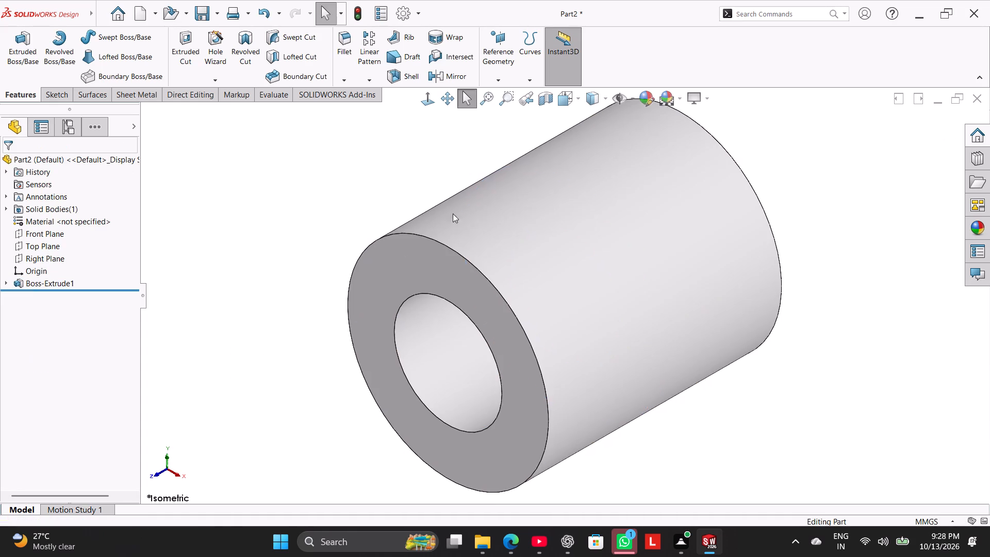
Move the hollow cylinder's base sketch to the Right Plane.
{"action": "right_click_drag", "start_coordinate": [453, 214], "coordinate": [486, 199]}
{"action": "left_click", "coordinate": [329, 309]}
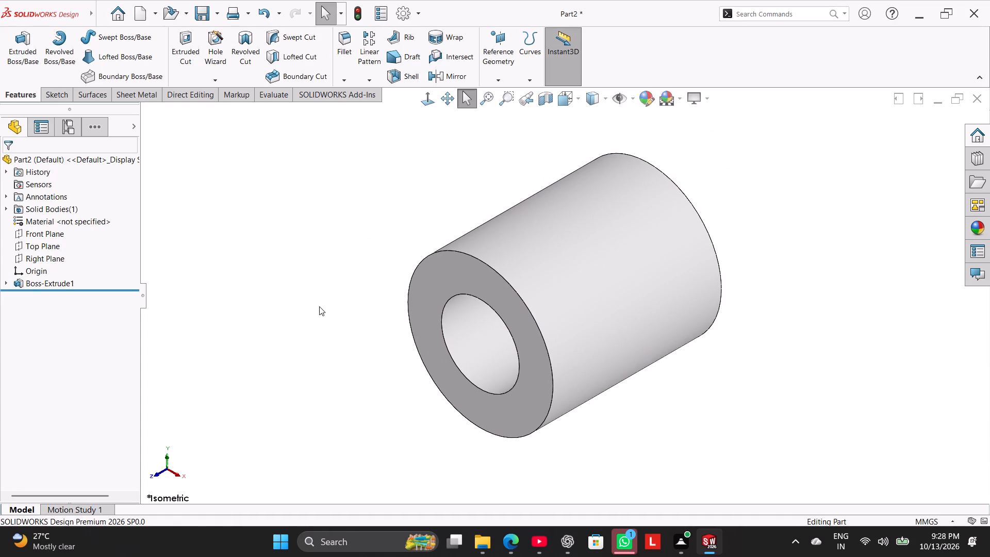
{"action": "left_click", "coordinate": [6, 281]}
{"action": "left_click", "coordinate": [45, 295]}
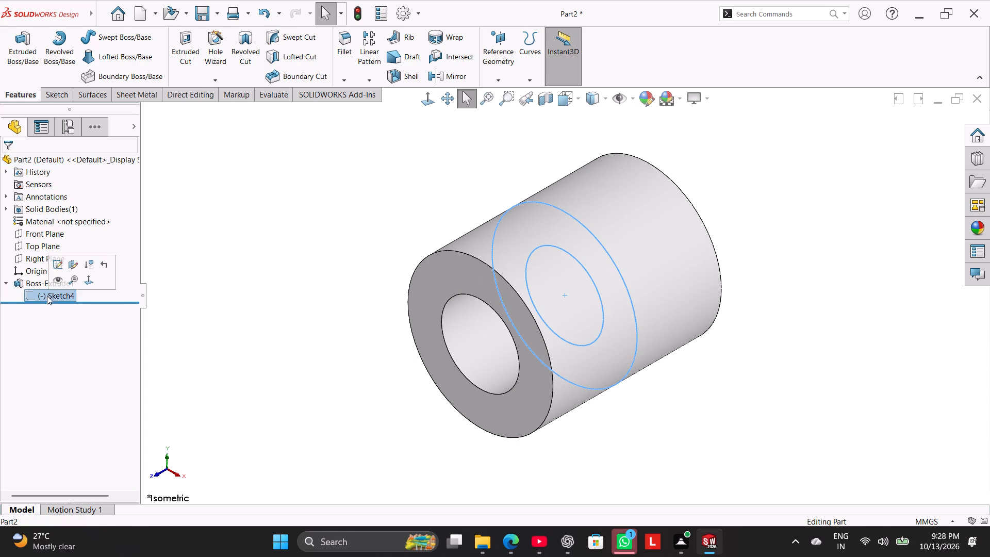
{"action": "left_click", "coordinate": [71, 266]}
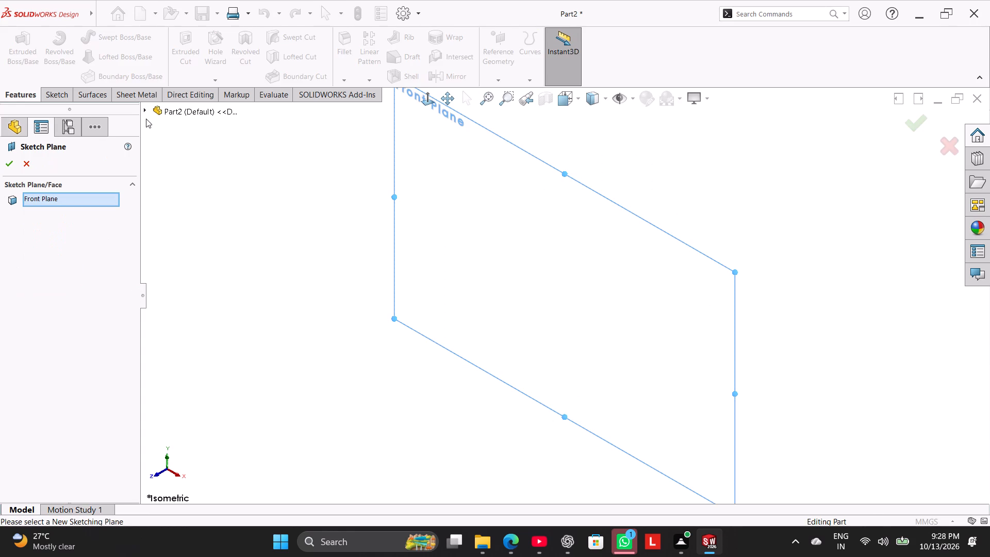
{"action": "left_click", "coordinate": [147, 113]}
{"action": "left_click", "coordinate": [193, 199]}
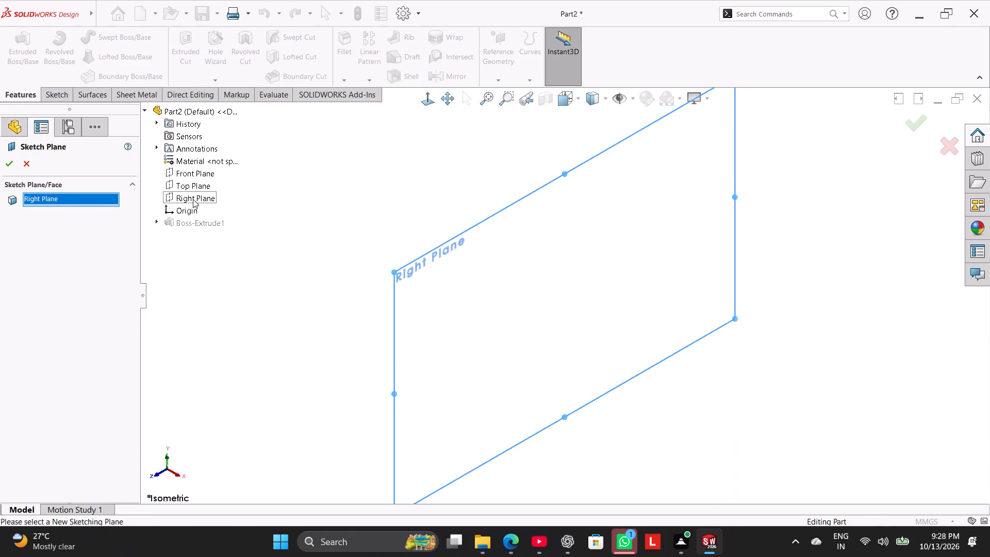
{"action": "left_click", "coordinate": [8, 165]}
{"action": "right_click_drag", "start_coordinate": [324, 331], "coordinate": [330, 331]}
{"action": "right_click_drag", "start_coordinate": [317, 357], "coordinate": [422, 277]}
{"action": "right_click_drag", "start_coordinate": [324, 338], "coordinate": [488, 181]}
{"action": "right_click_drag", "start_coordinate": [279, 331], "coordinate": [494, 126]}
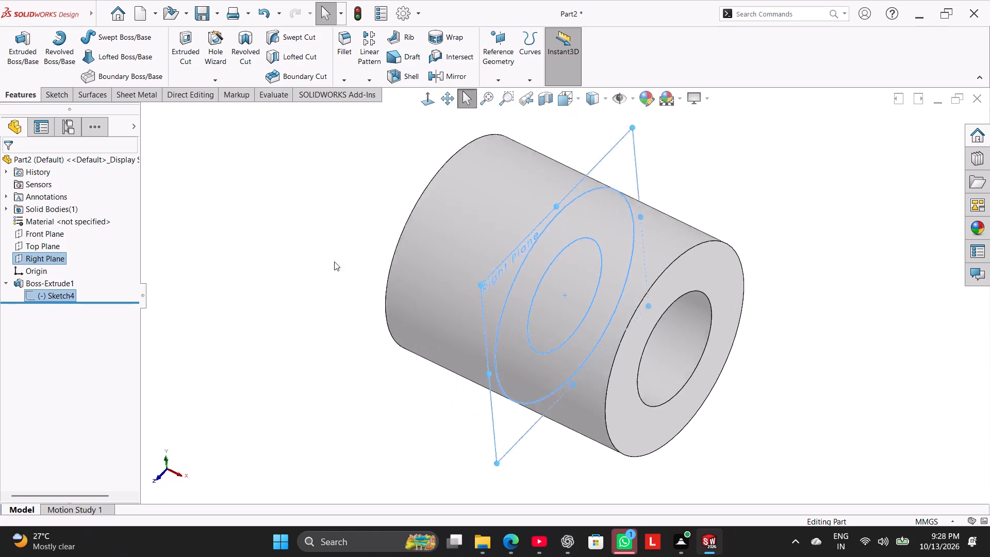
{"action": "left_click", "coordinate": [284, 287]}
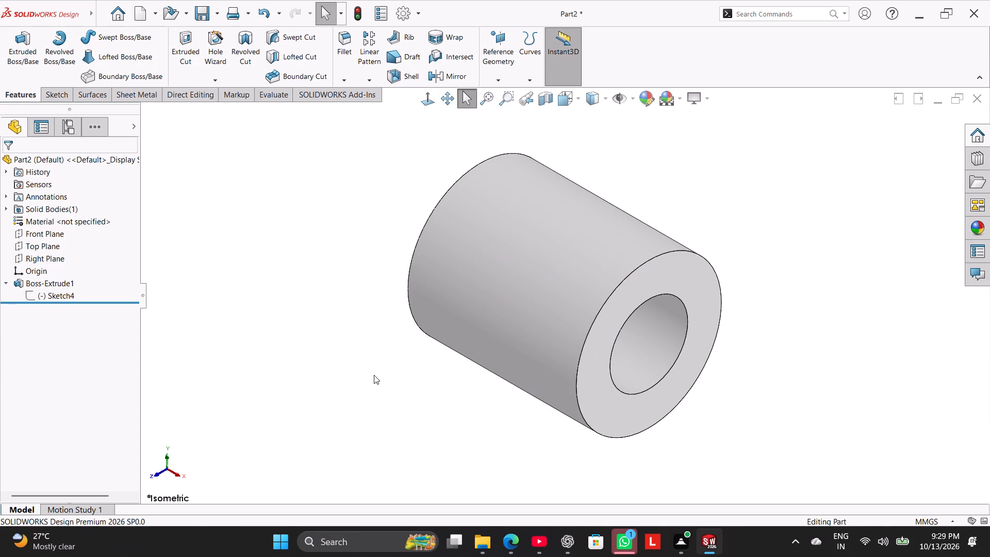
Edit the extrusion's sketch and dimension the inner circle with a diameter of 18 mm.
{"action": "left_click", "coordinate": [60, 298]}
{"action": "left_click", "coordinate": [171, 322]}
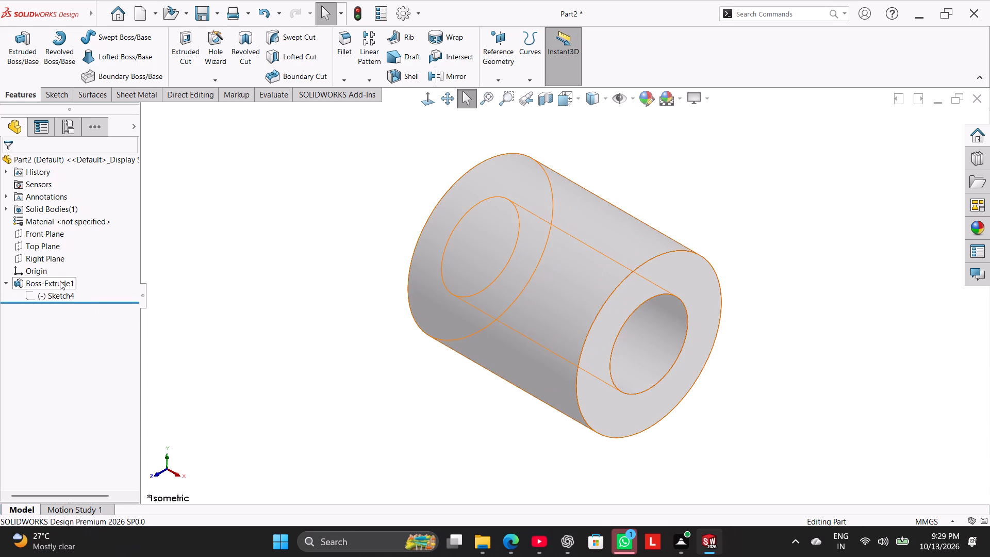
{"action": "left_click", "coordinate": [60, 281]}
{"action": "left_click", "coordinate": [83, 251]}
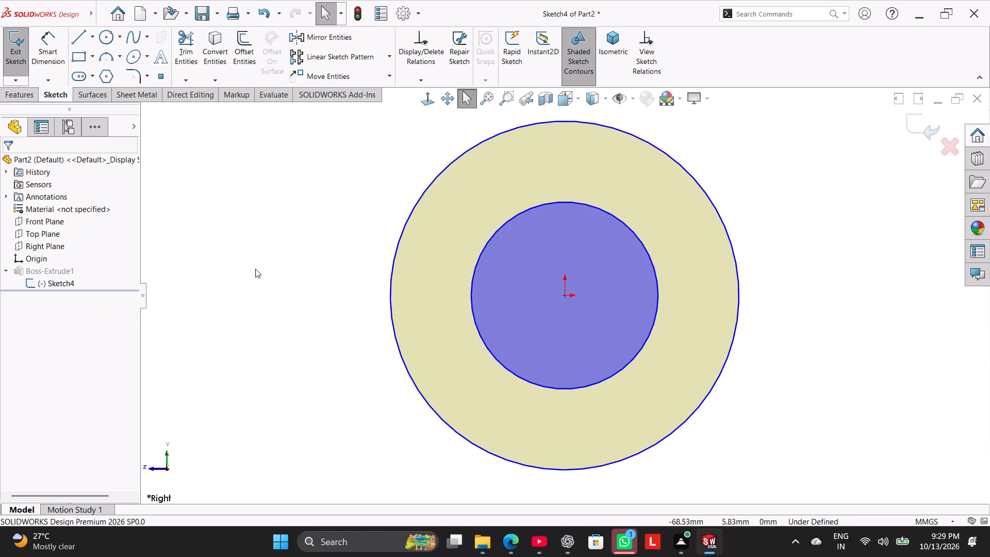
{"action": "left_click", "coordinate": [269, 263]}
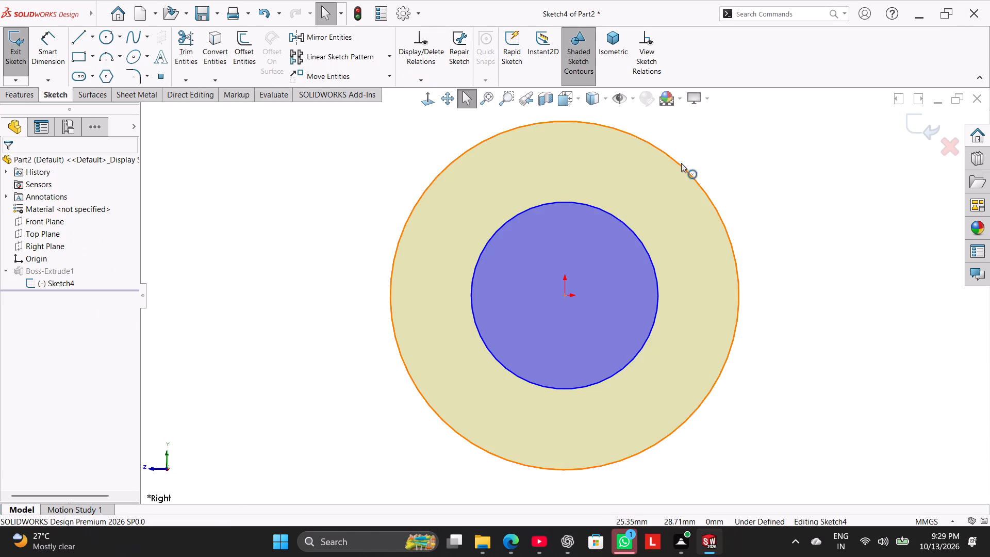
{"action": "scroll", "coordinate": [688, 166], "scroll_direction": "up", "scroll_amount": 2}
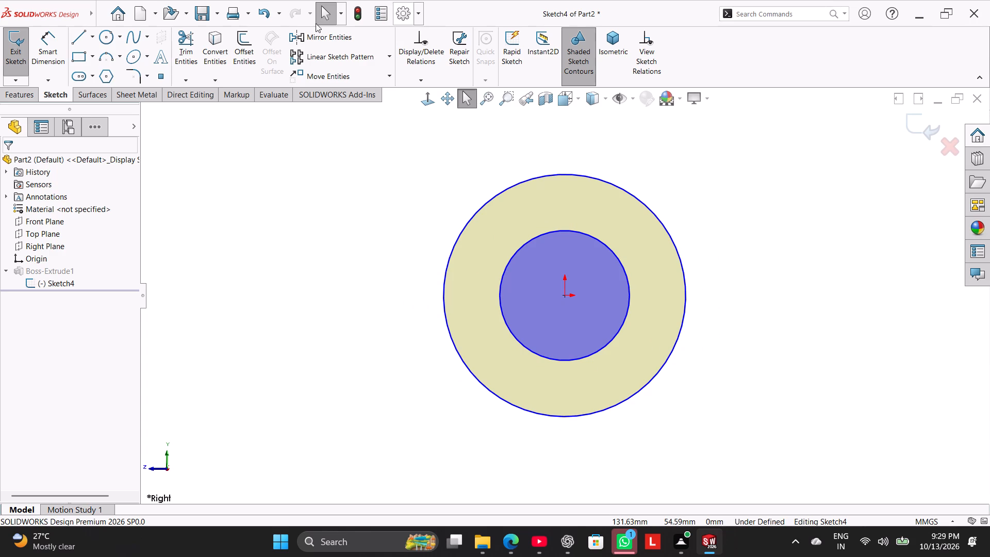
{"action": "left_click", "coordinate": [84, 39]}
{"action": "left_click", "coordinate": [44, 48]}
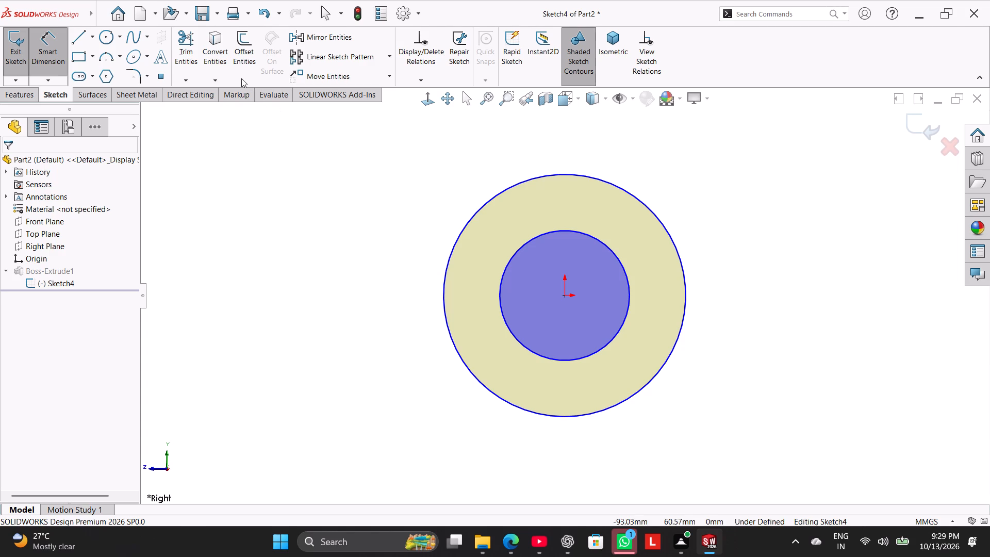
{"action": "left_click", "coordinate": [557, 233]}
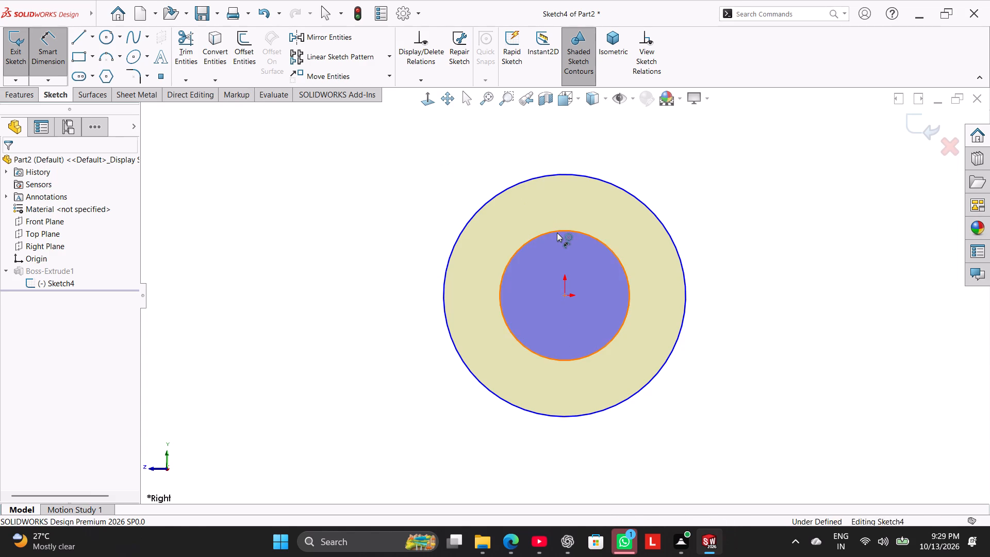
{"action": "left_click", "coordinate": [398, 182]}
{"action": "key", "text": "1"}
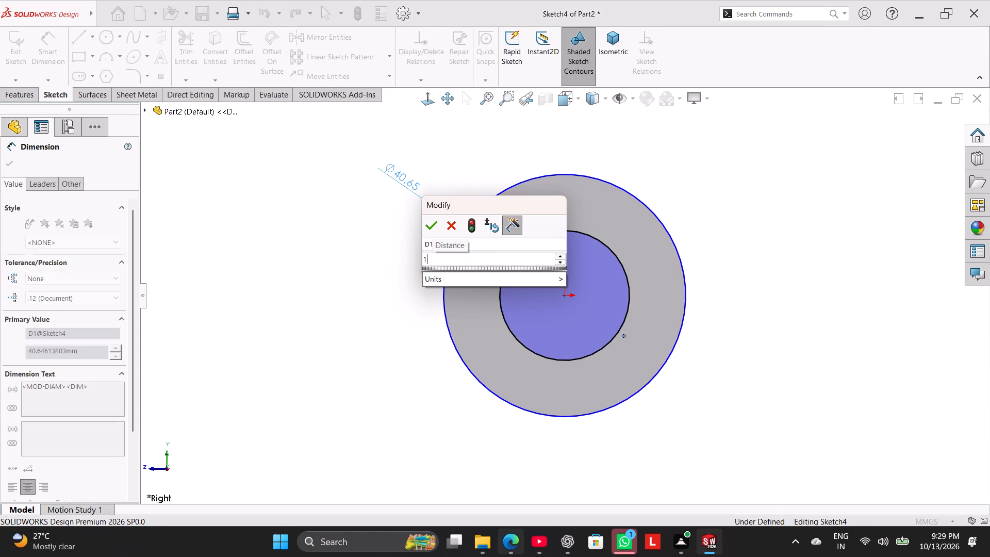
{"action": "key", "text": "8"}
{"action": "key", "text": "Return"}
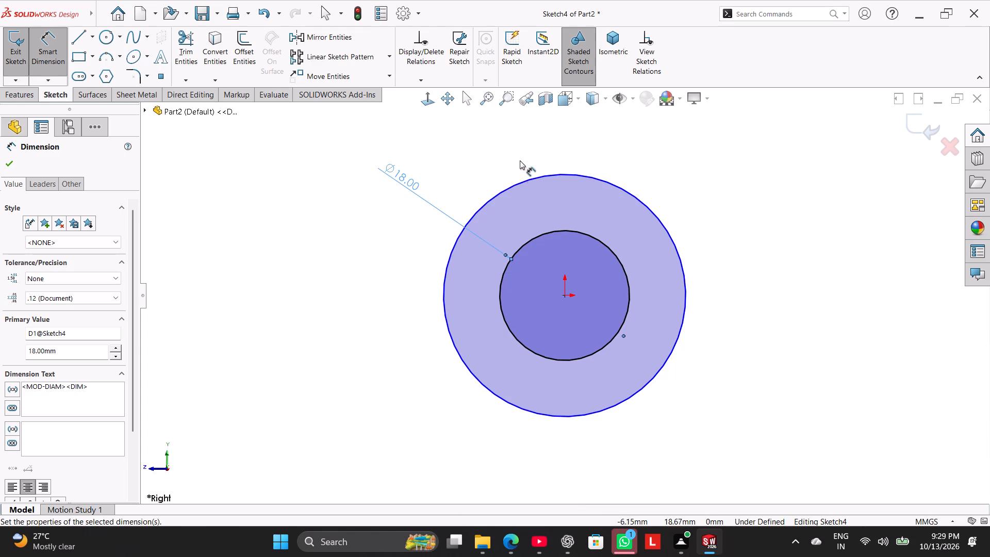
Dimension the outer circle with a diameter of 24 mm.
{"action": "left_click", "coordinate": [521, 180]}
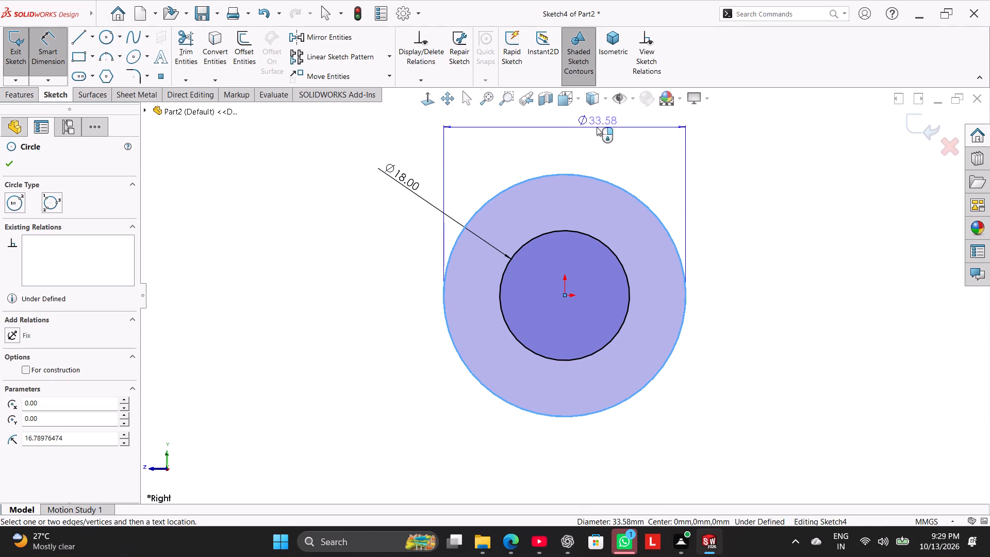
{"action": "left_click", "coordinate": [701, 150]}
{"action": "type", "text": "24"}
{"action": "key", "text": "Return"}
{"action": "right_click", "coordinate": [749, 245]}
{"action": "left_click", "coordinate": [771, 278]}
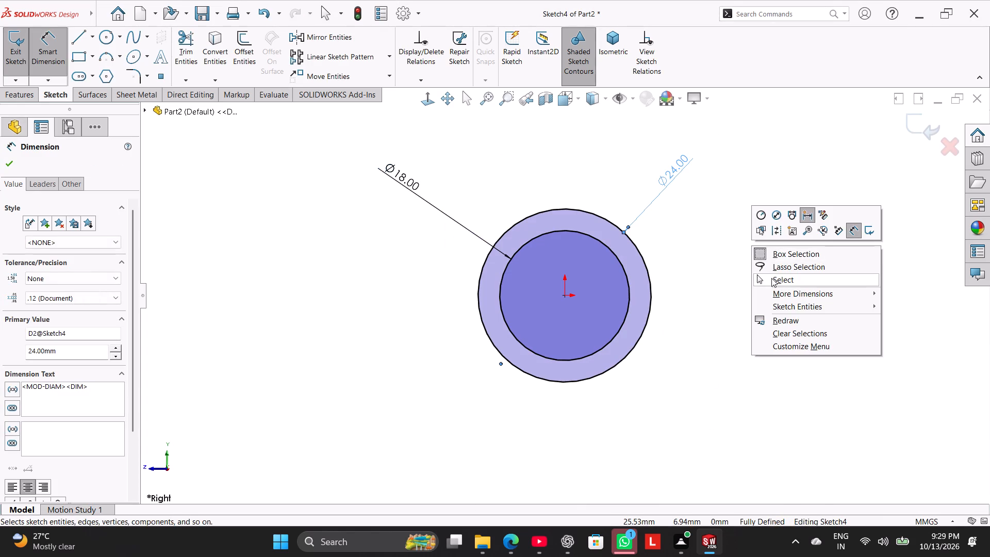
Reposition the 18 mm and 24 mm diameter dimensions closer to the circles.
{"action": "left_click_drag", "start_coordinate": [402, 178], "coordinate": [463, 205]}
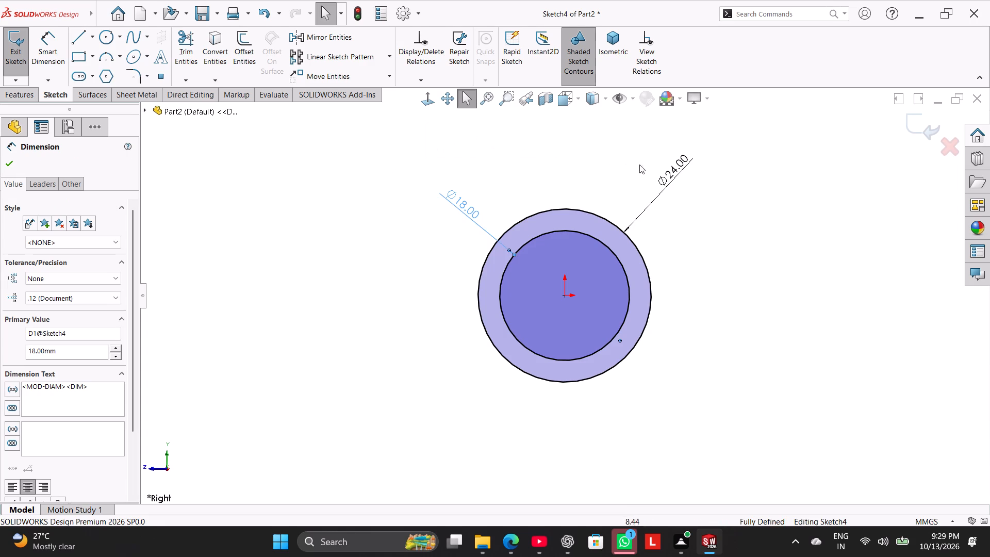
{"action": "left_click_drag", "start_coordinate": [670, 168], "coordinate": [661, 191]}
{"action": "left_click", "coordinate": [700, 260]}
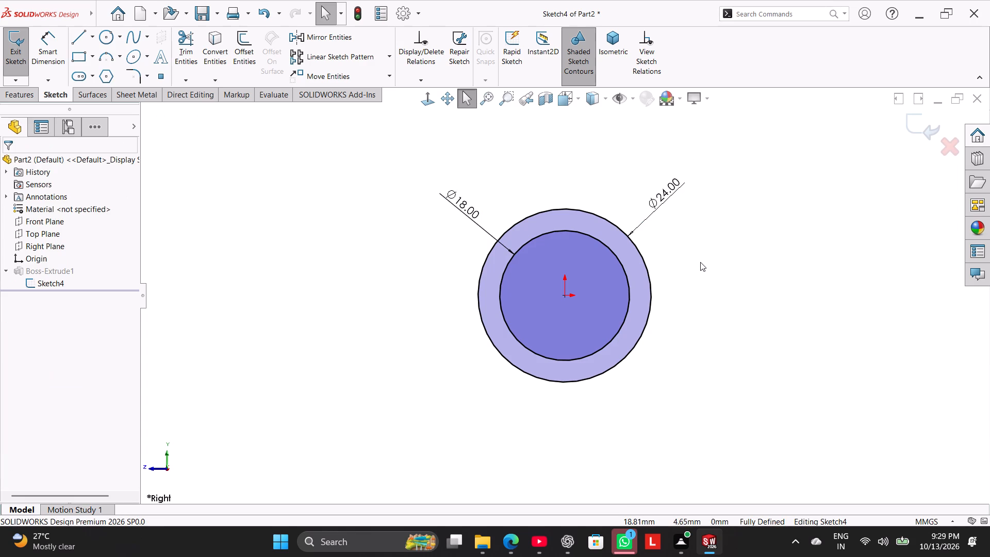
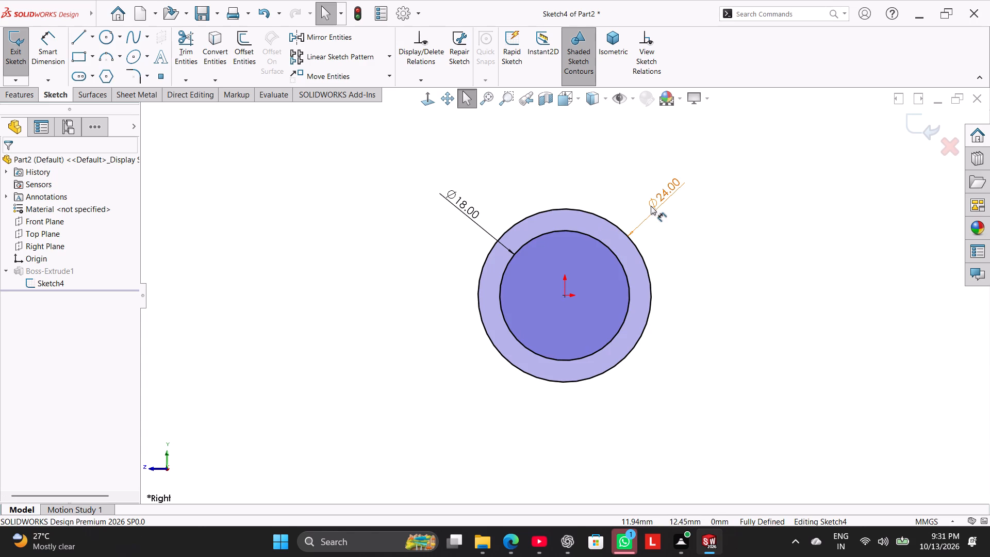
Move the 24 mm diameter dimension to the upper left of the circles, beside the 18 mm dimension.
{"action": "left_click_drag", "start_coordinate": [651, 206], "coordinate": [397, 184]}
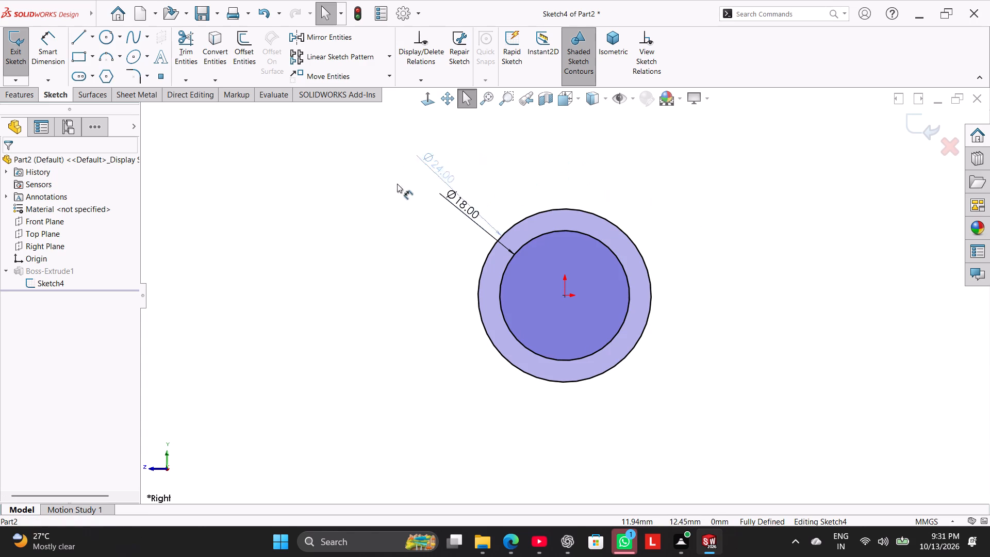
{"action": "left_click_drag", "start_coordinate": [397, 184], "coordinate": [405, 236]}
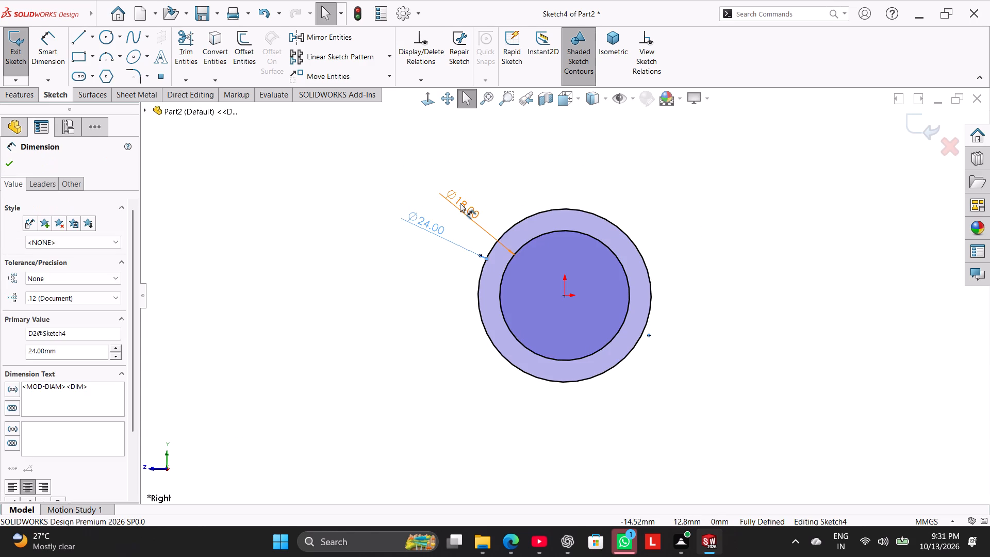
Change the 18 mm circle's diameter to 24.01*2 mm.
{"action": "double_click", "coordinate": [460, 203]}
{"action": "type", "text": "24."}
{"action": "type", "text": "01*2"}
{"action": "key", "text": "Return"}
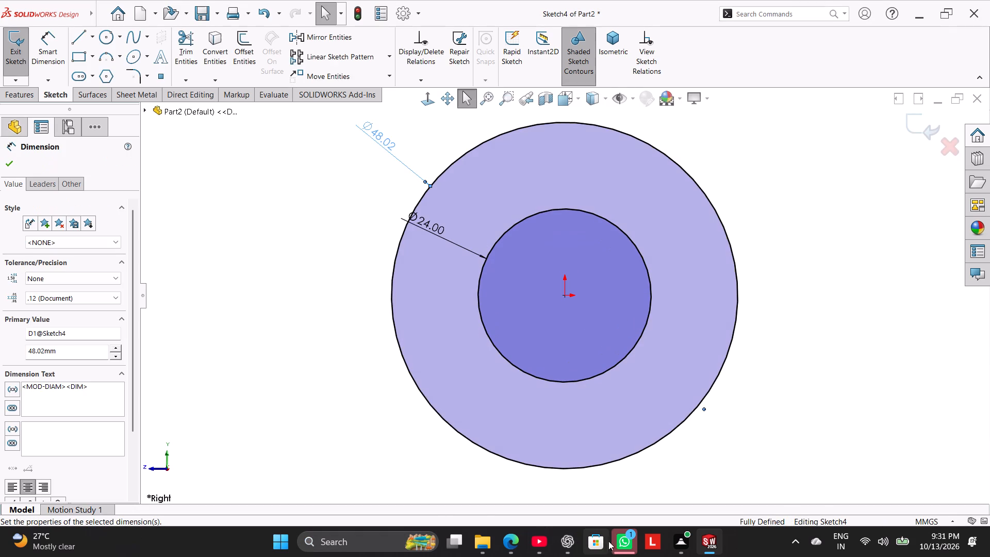
{"action": "scroll", "coordinate": [537, 473], "scroll_direction": "up", "scroll_amount": 2}
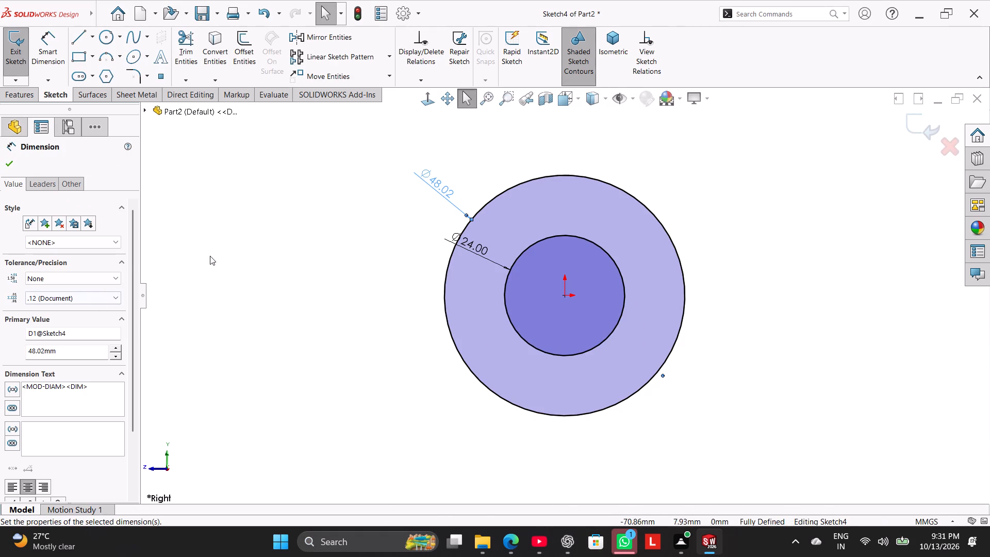
Display the outer circle's dimension as a radius, placing it at the lower right and the 24 mm diameter at the upper left.
{"action": "left_click", "coordinate": [39, 185]}
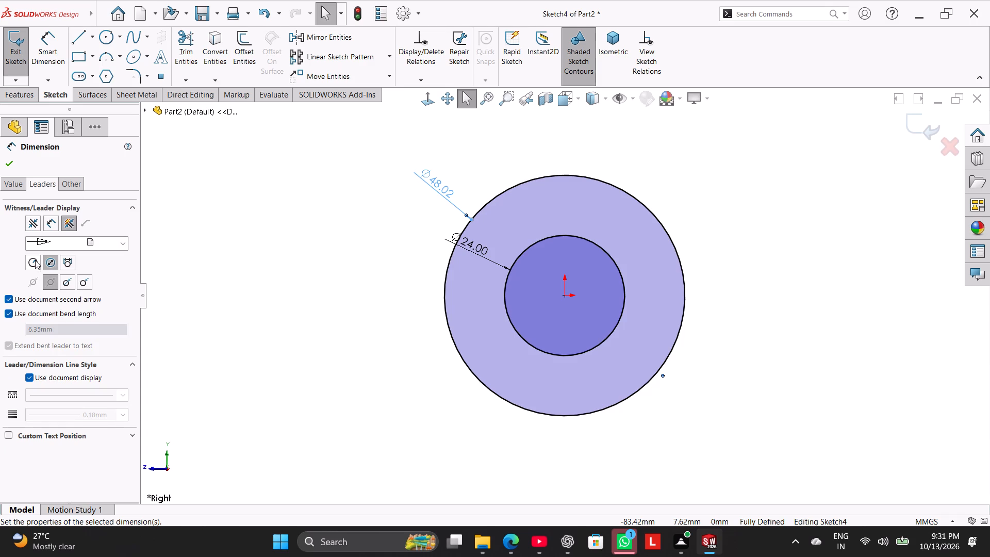
{"action": "left_click", "coordinate": [35, 260]}
{"action": "left_click", "coordinate": [10, 167]}
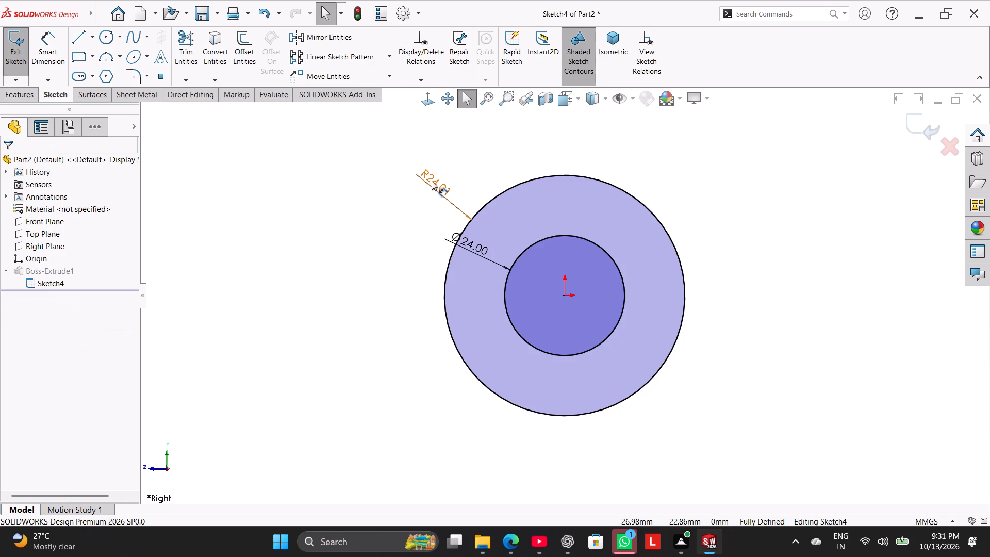
{"action": "left_click_drag", "start_coordinate": [433, 181], "coordinate": [715, 402]}
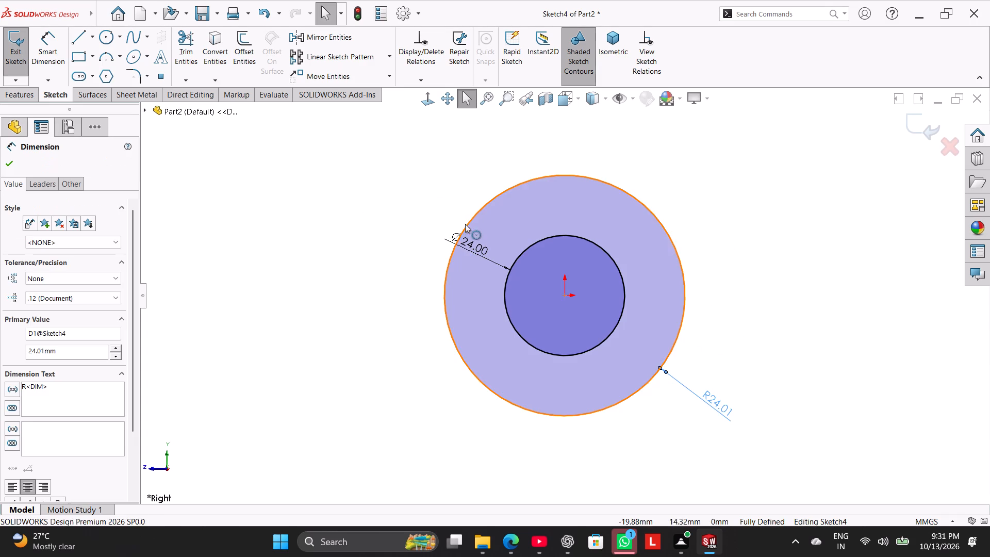
{"action": "left_click_drag", "start_coordinate": [452, 238], "coordinate": [437, 179]}
{"action": "left_click", "coordinate": [389, 260]}
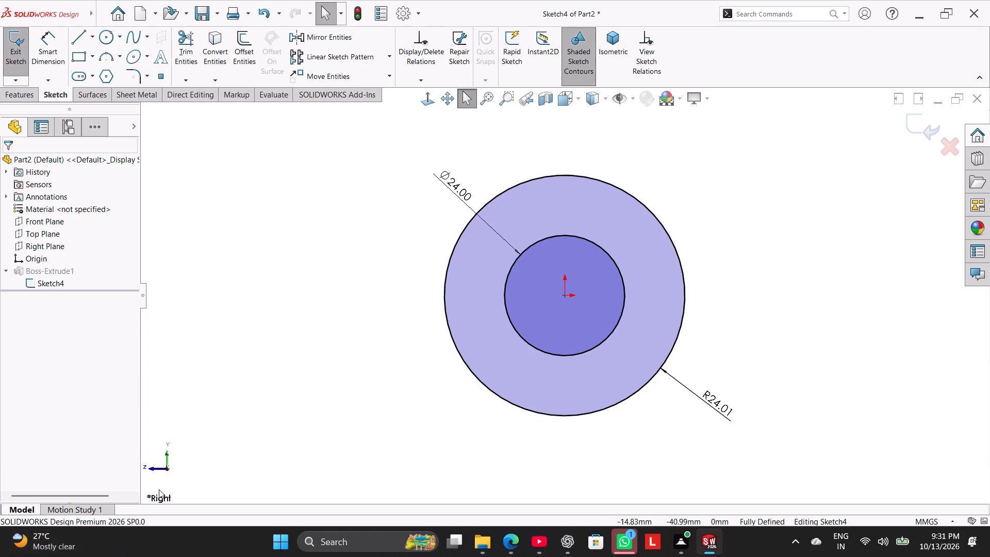
Sketch an arm outline: horizontal line about 115 mm from the outer circle's bottom, vertical line about 26 mm, horizontal line back to the circle.
{"action": "scroll", "coordinate": [370, 411], "scroll_direction": "up", "scroll_amount": 2}
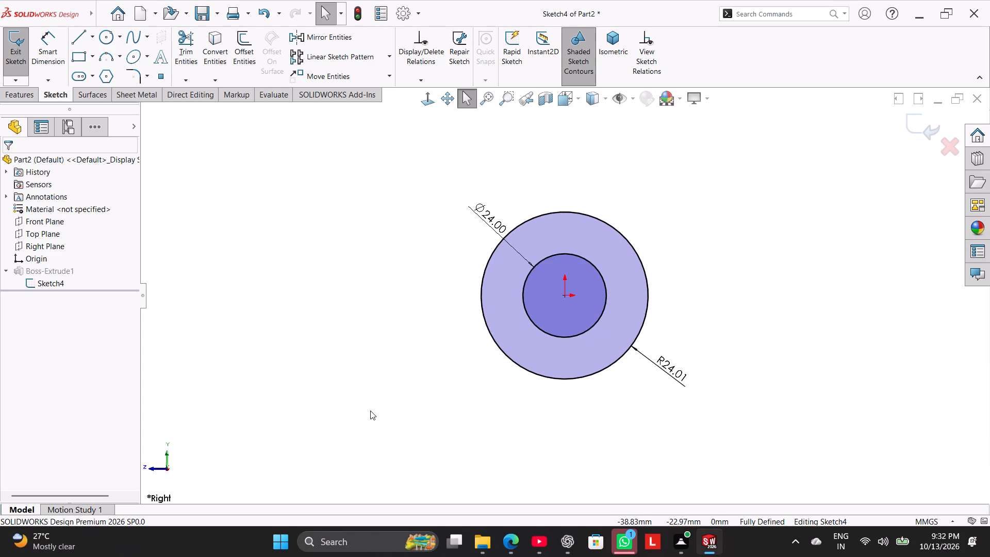
{"action": "scroll", "coordinate": [370, 411], "scroll_direction": "up", "scroll_amount": 1}
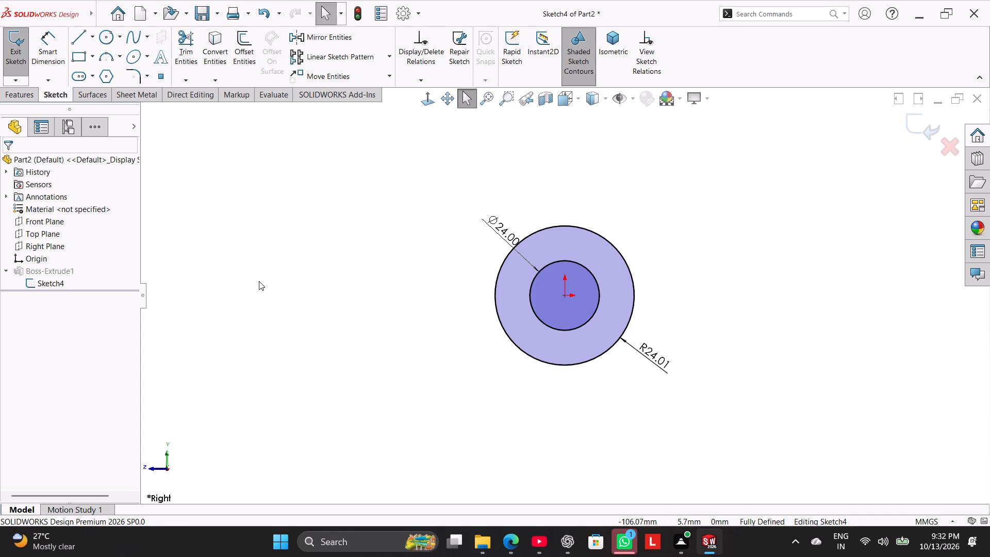
{"action": "left_click", "coordinate": [80, 36]}
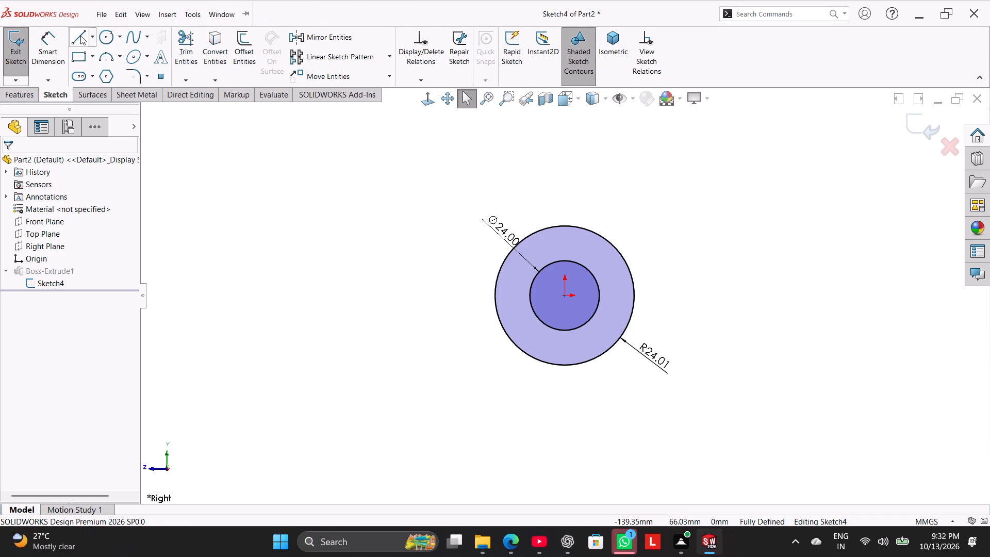
{"action": "left_click", "coordinate": [566, 366]}
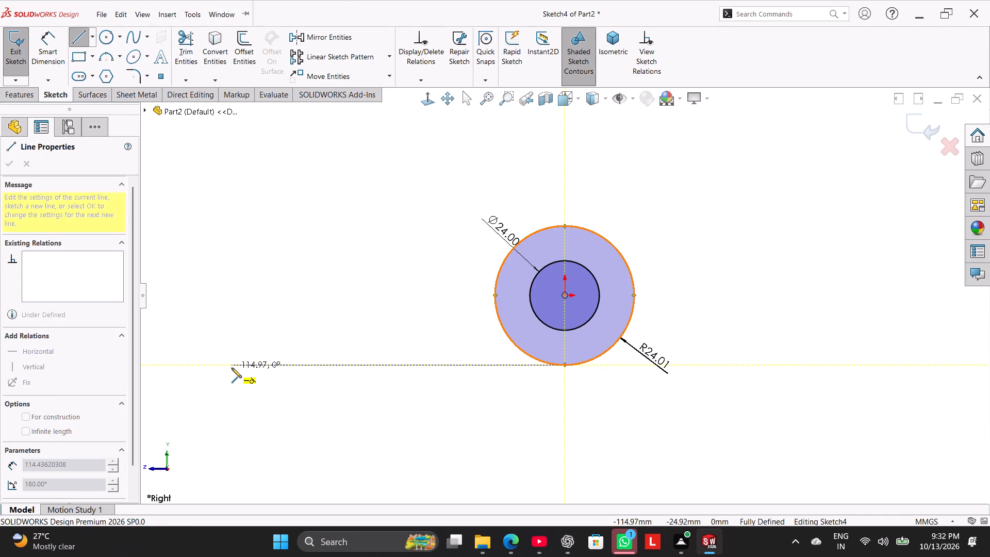
{"action": "left_click", "coordinate": [232, 368]}
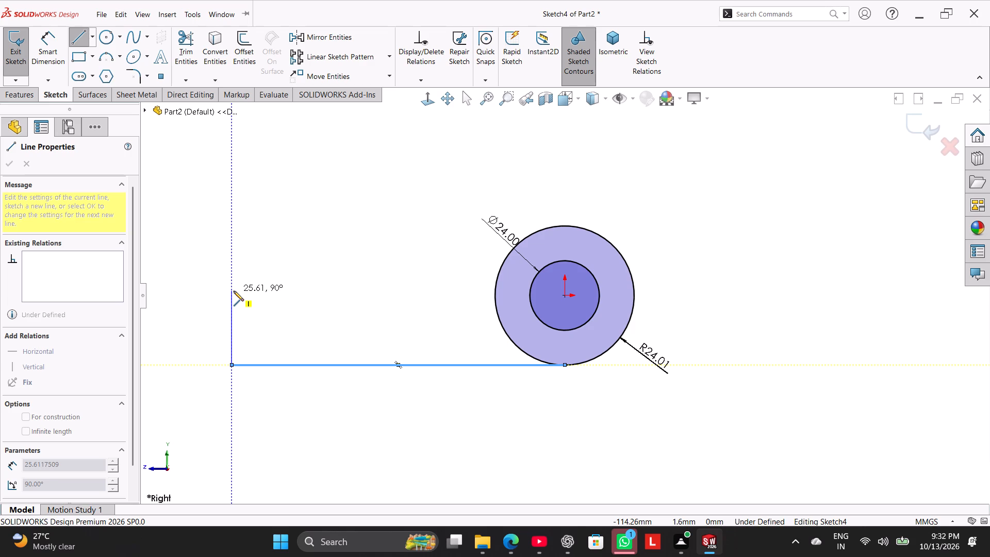
{"action": "left_click", "coordinate": [234, 291]}
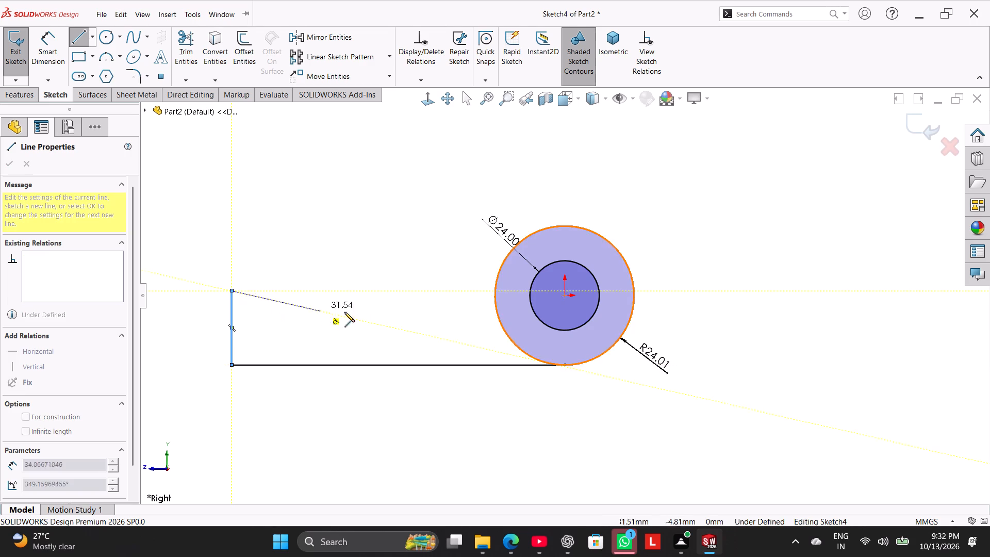
{"action": "left_click", "coordinate": [494, 288]}
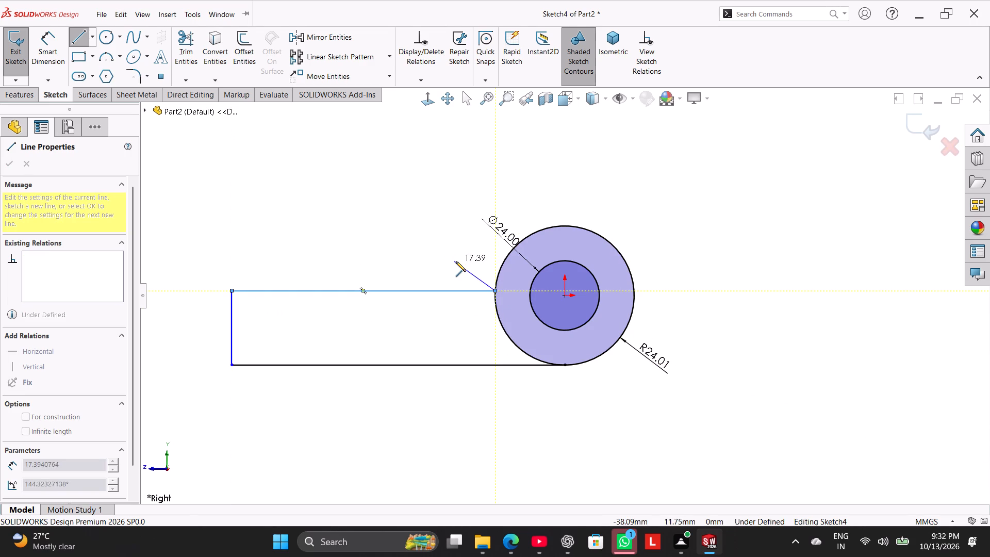
{"action": "right_click", "coordinate": [456, 261]}
{"action": "left_click", "coordinate": [466, 267]}
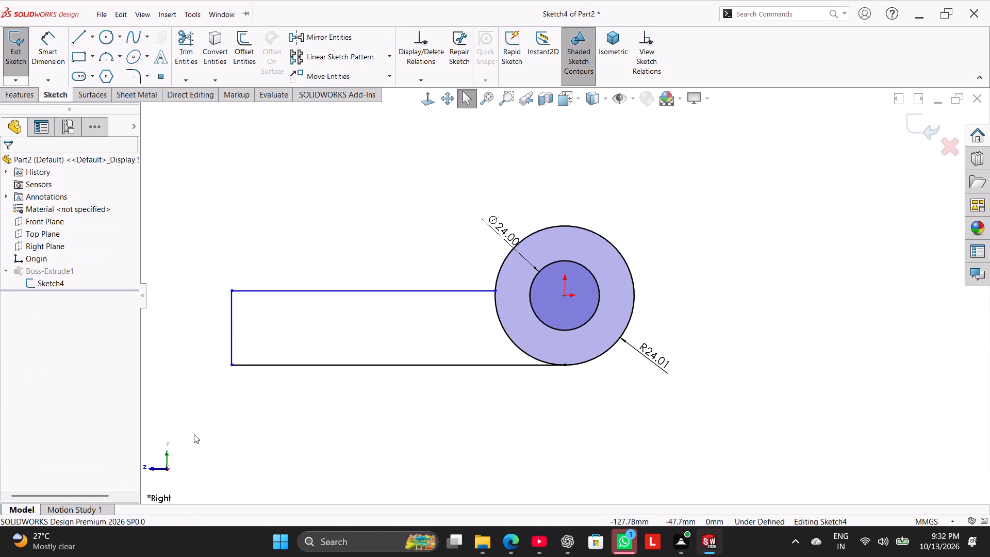
Dimension the arm's vertical end line at 15 mm.
{"action": "left_click", "coordinate": [43, 54]}
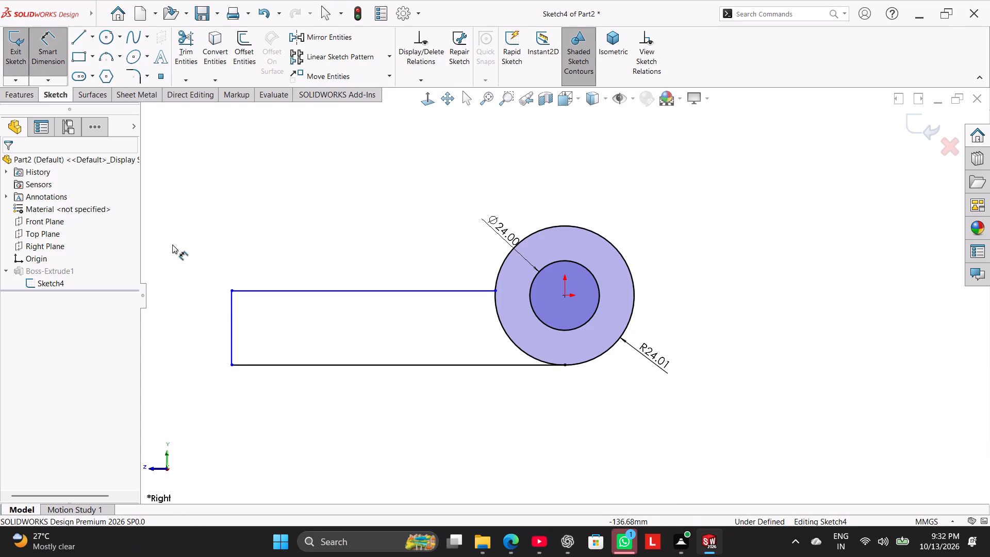
{"action": "left_click_drag", "start_coordinate": [230, 324], "coordinate": [217, 322]}
{"action": "left_click", "coordinate": [200, 319]}
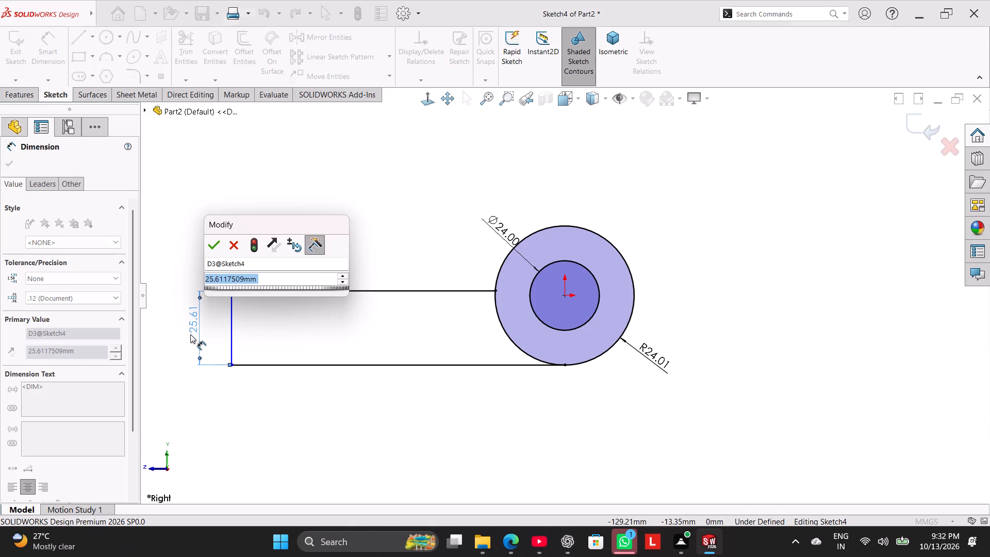
{"action": "type", "text": "15"}
{"action": "key", "text": "Return"}
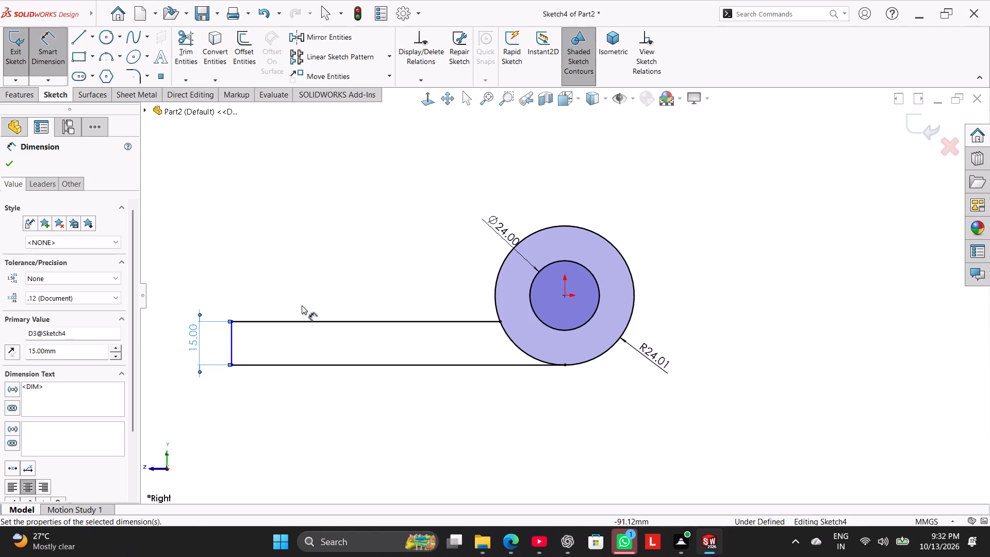
{"action": "right_click", "coordinate": [357, 253]}
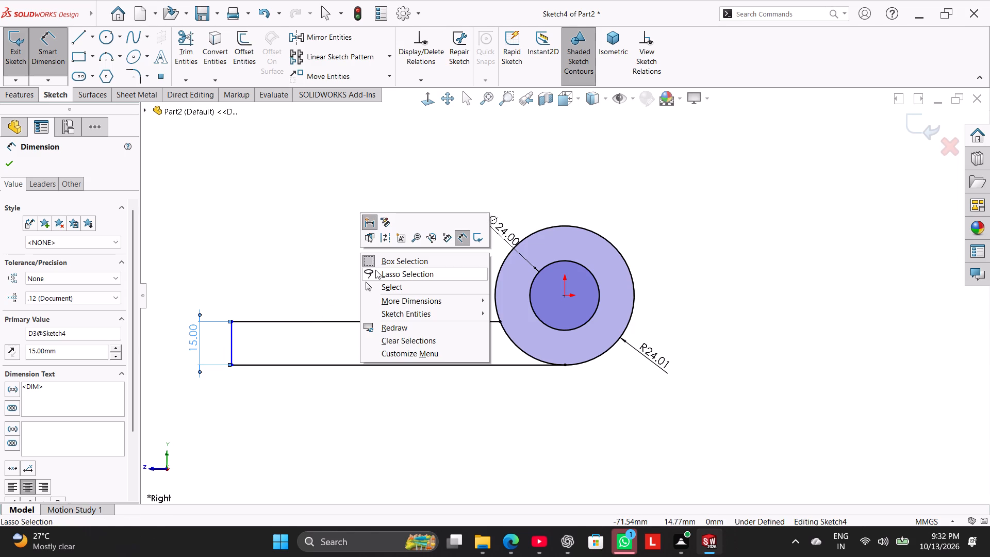
{"action": "left_click", "coordinate": [393, 285]}
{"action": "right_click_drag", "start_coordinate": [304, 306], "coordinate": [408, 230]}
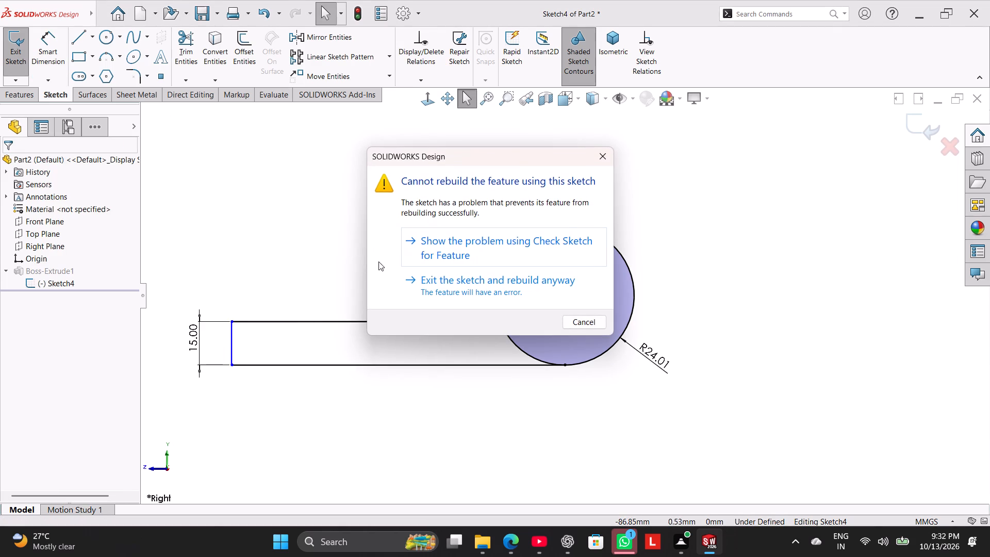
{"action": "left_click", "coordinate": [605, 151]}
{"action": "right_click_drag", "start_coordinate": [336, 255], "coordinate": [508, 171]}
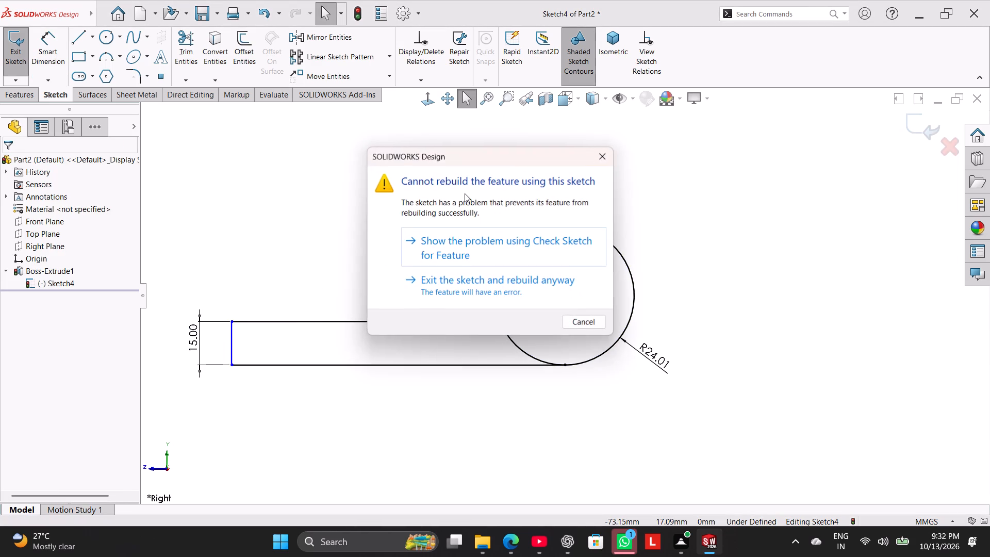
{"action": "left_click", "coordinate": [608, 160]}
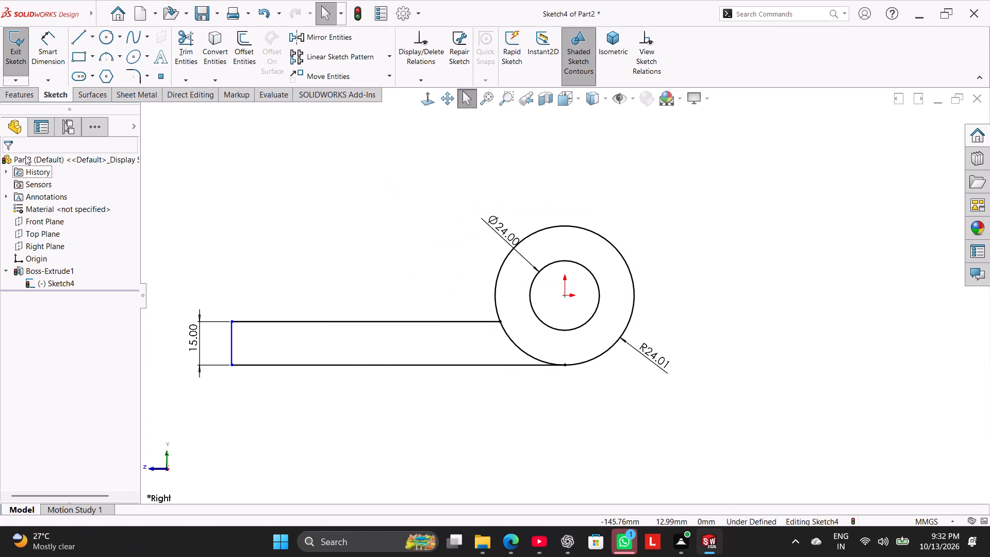
Check the sketch for base extrude problems and inspect it for gaps with Repair Sketch.
{"action": "left_click", "coordinate": [11, 57]}
{"action": "left_click", "coordinate": [485, 256]}
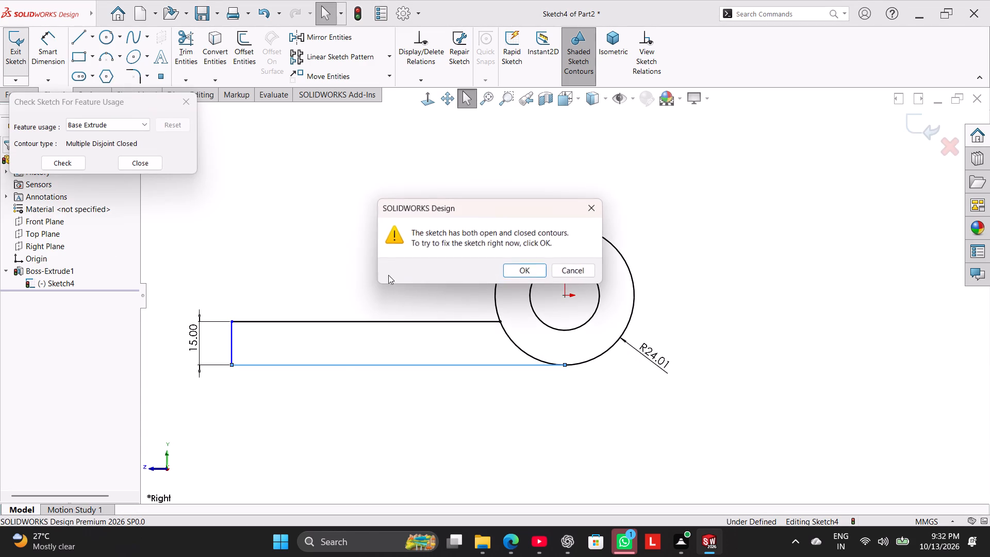
{"action": "left_click", "coordinate": [140, 163]}
{"action": "left_click", "coordinate": [519, 272]}
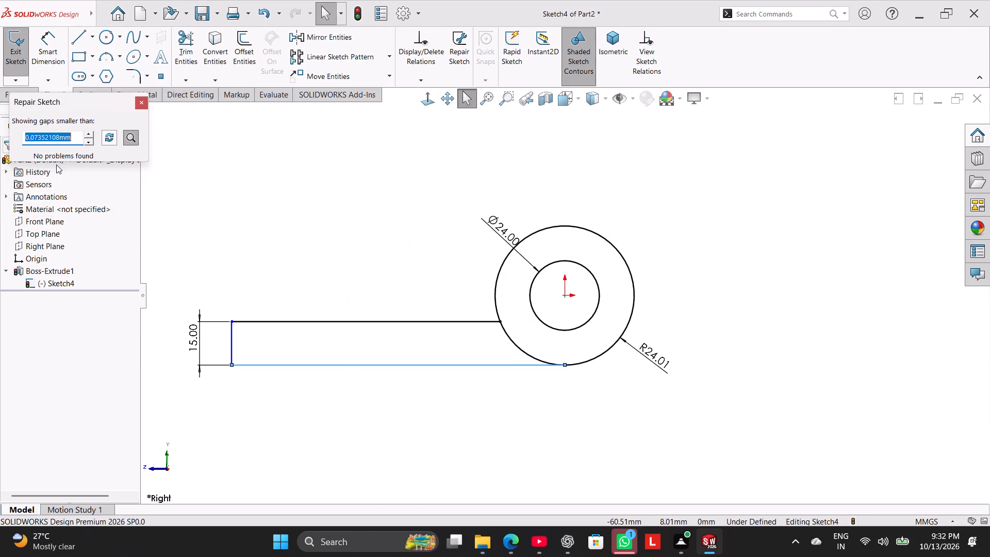
{"action": "left_click", "coordinate": [141, 106]}
Exit the sketch and rebuild the extrusion anyway.
{"action": "left_click", "coordinate": [24, 47]}
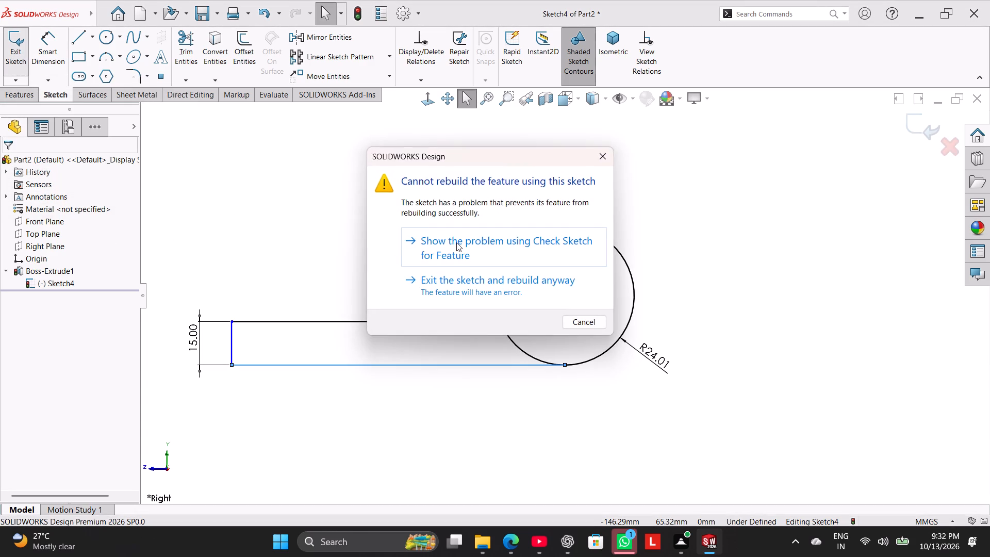
{"action": "left_click", "coordinate": [483, 278]}
{"action": "left_click", "coordinate": [368, 90]}
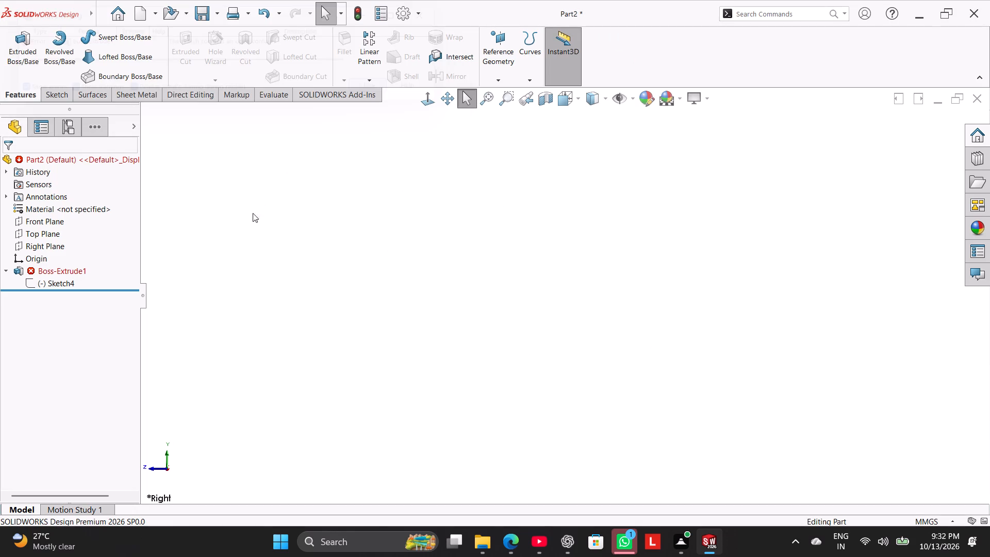
Delete the Boss-Extrude1 feature while keeping its sketch.
{"action": "right_click", "coordinate": [75, 266]}
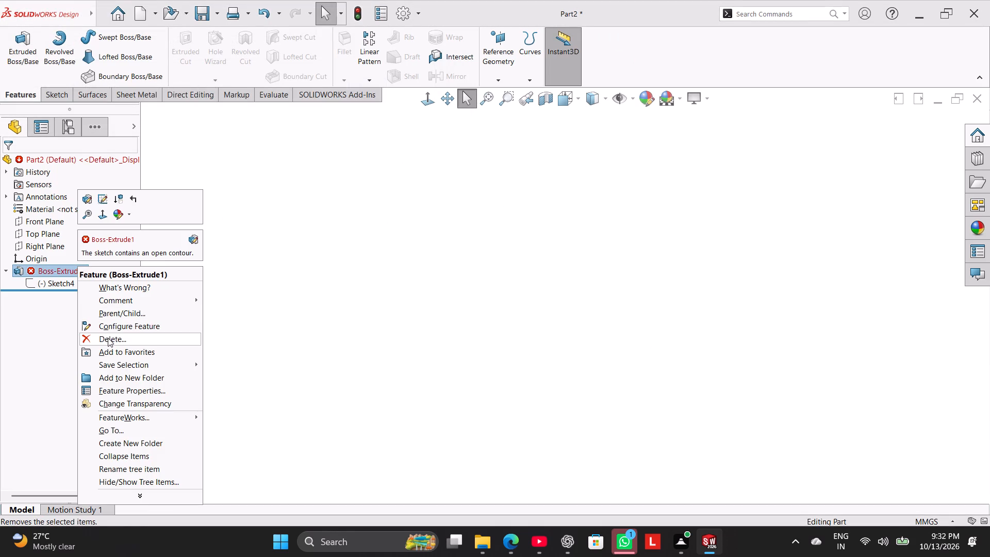
{"action": "left_click", "coordinate": [108, 338]}
{"action": "left_click", "coordinate": [584, 196]}
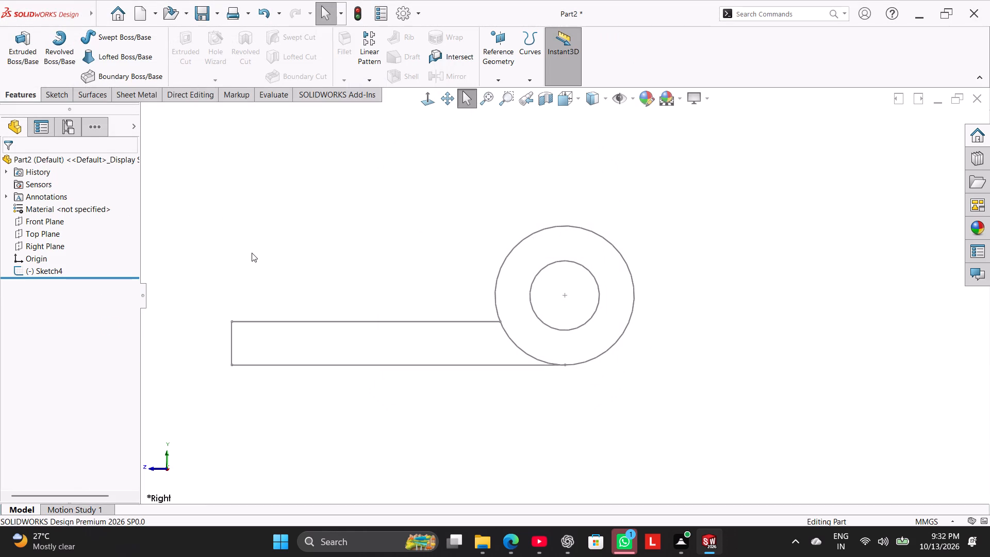
Start a new sketch on the Front Plane and draw a circle of about 10.5 mm radius to the left of the origin.
{"action": "right_click", "coordinate": [251, 253]}
{"action": "left_click", "coordinate": [216, 253]}
{"action": "right_click_drag", "start_coordinate": [216, 253], "coordinate": [327, 187]}
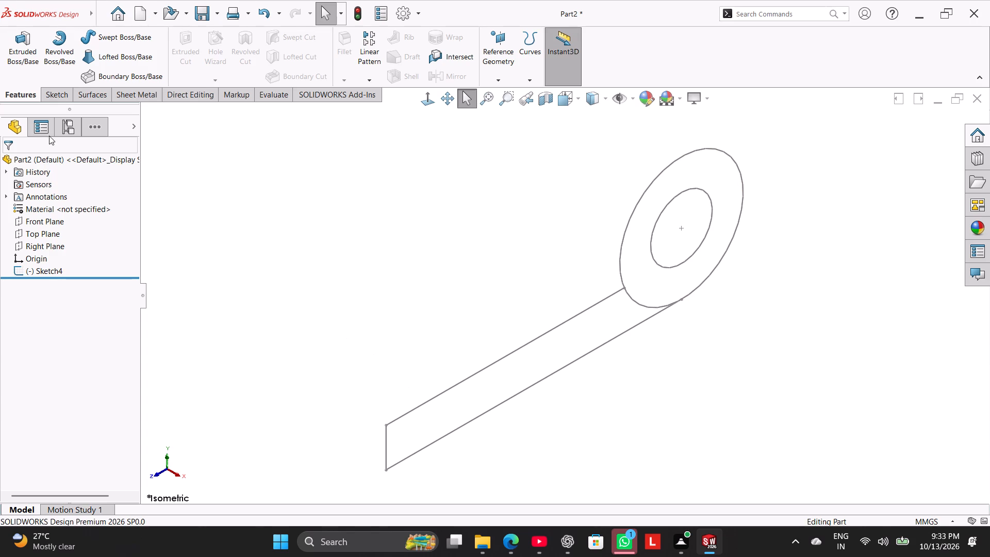
{"action": "left_click", "coordinate": [41, 220]}
{"action": "left_click", "coordinate": [48, 207]}
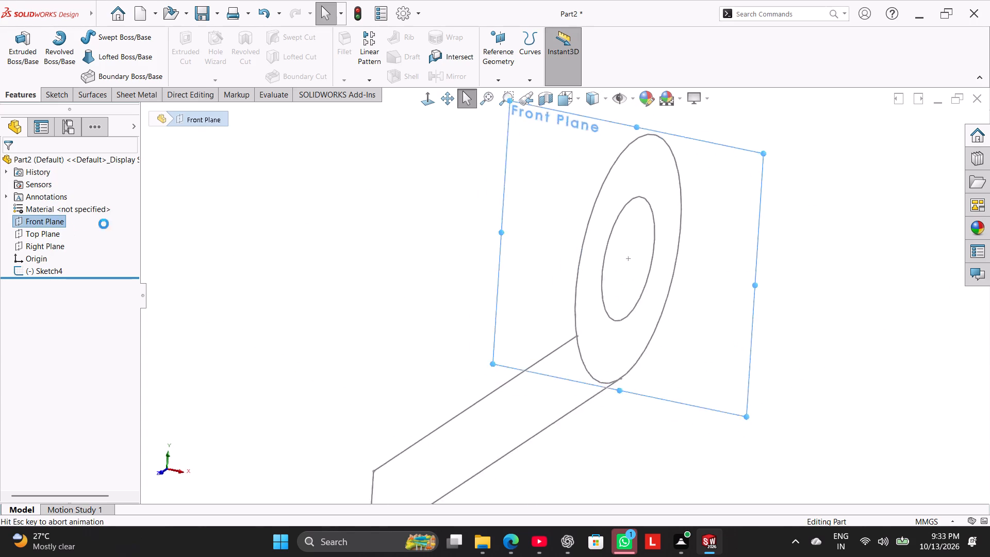
{"action": "left_click", "coordinate": [241, 231]}
{"action": "left_click", "coordinate": [108, 35]}
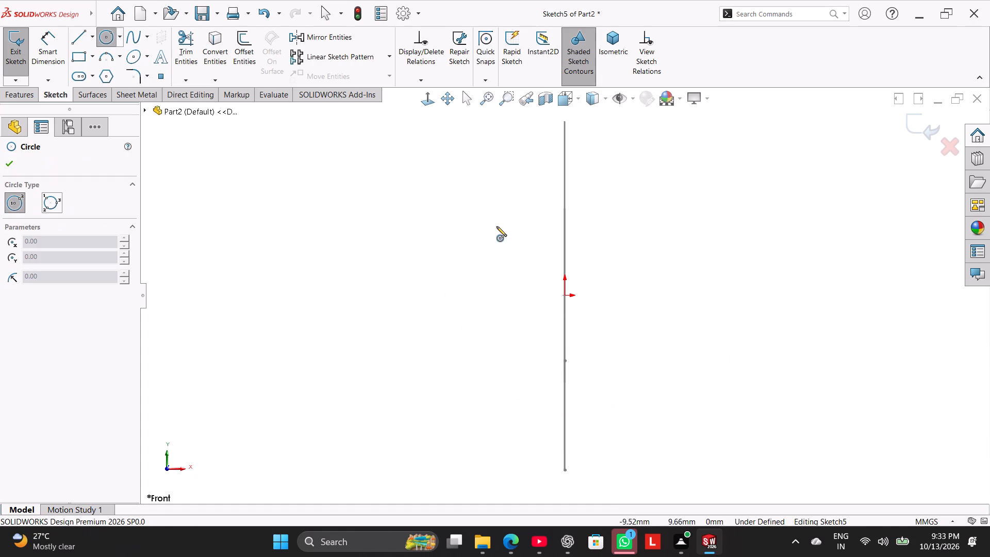
{"action": "left_click_drag", "start_coordinate": [466, 280], "coordinate": [471, 282]}
{"action": "left_click", "coordinate": [521, 332]}
{"action": "right_click", "coordinate": [271, 196]}
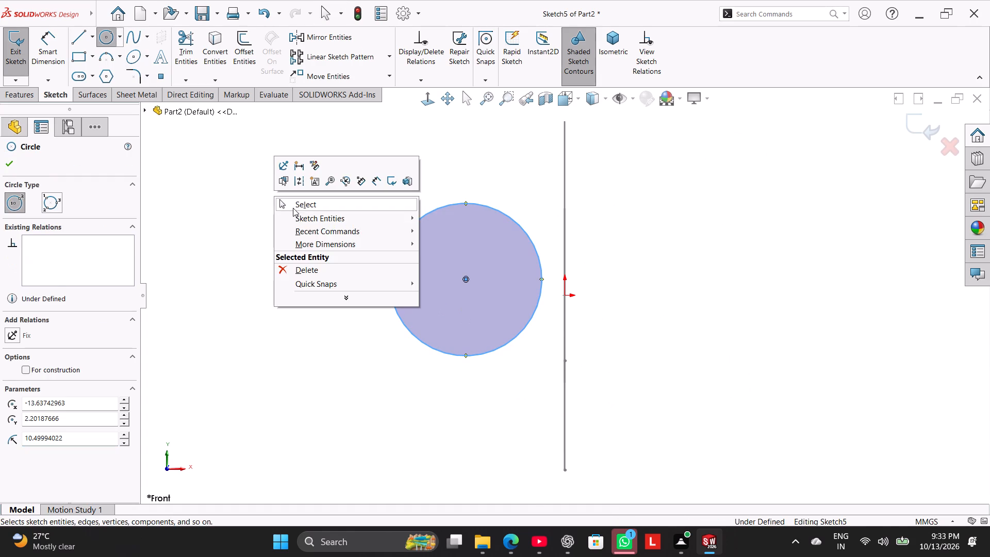
{"action": "left_click", "coordinate": [293, 205]}
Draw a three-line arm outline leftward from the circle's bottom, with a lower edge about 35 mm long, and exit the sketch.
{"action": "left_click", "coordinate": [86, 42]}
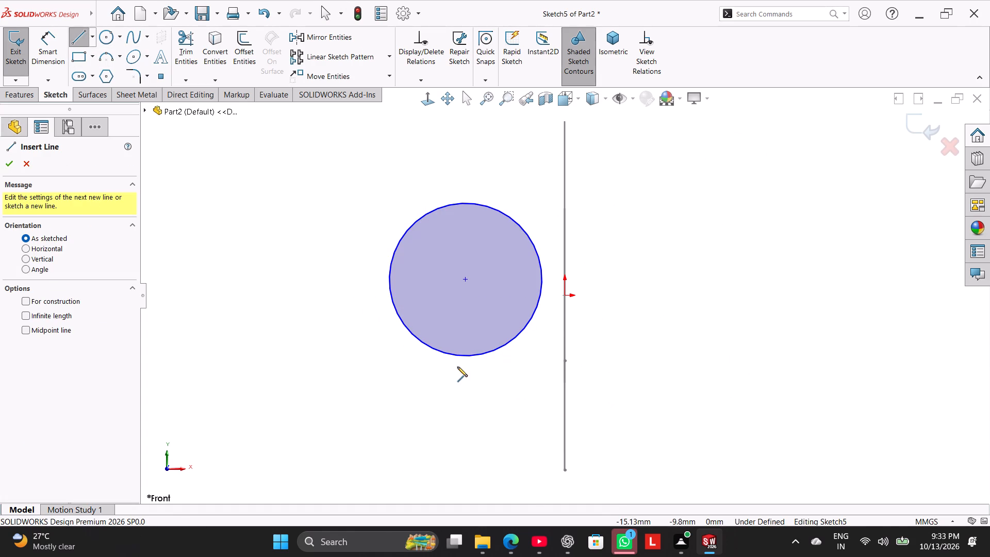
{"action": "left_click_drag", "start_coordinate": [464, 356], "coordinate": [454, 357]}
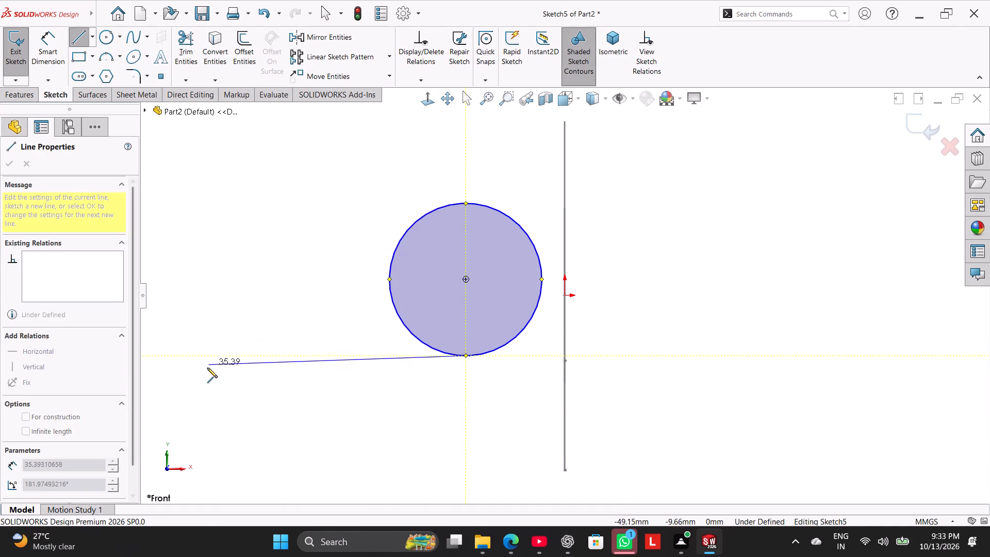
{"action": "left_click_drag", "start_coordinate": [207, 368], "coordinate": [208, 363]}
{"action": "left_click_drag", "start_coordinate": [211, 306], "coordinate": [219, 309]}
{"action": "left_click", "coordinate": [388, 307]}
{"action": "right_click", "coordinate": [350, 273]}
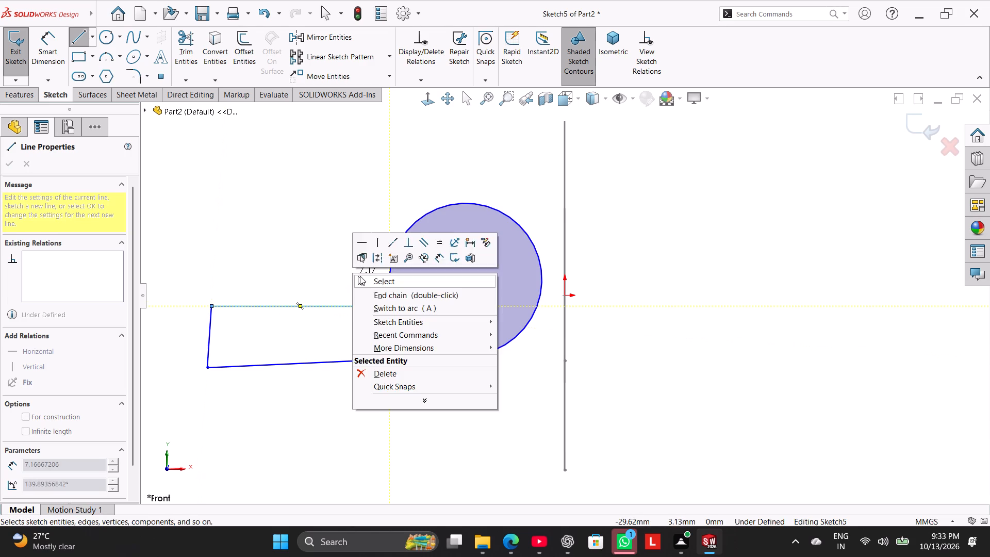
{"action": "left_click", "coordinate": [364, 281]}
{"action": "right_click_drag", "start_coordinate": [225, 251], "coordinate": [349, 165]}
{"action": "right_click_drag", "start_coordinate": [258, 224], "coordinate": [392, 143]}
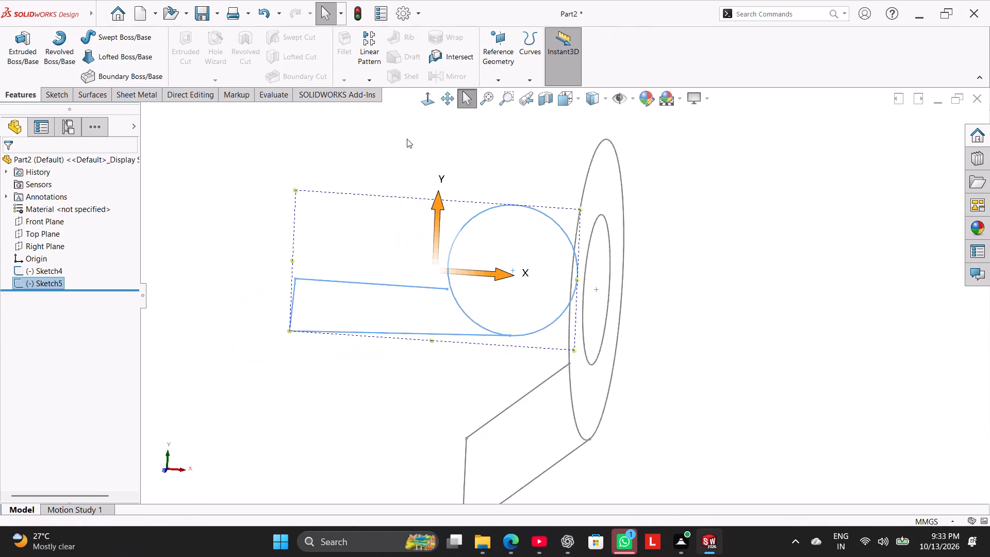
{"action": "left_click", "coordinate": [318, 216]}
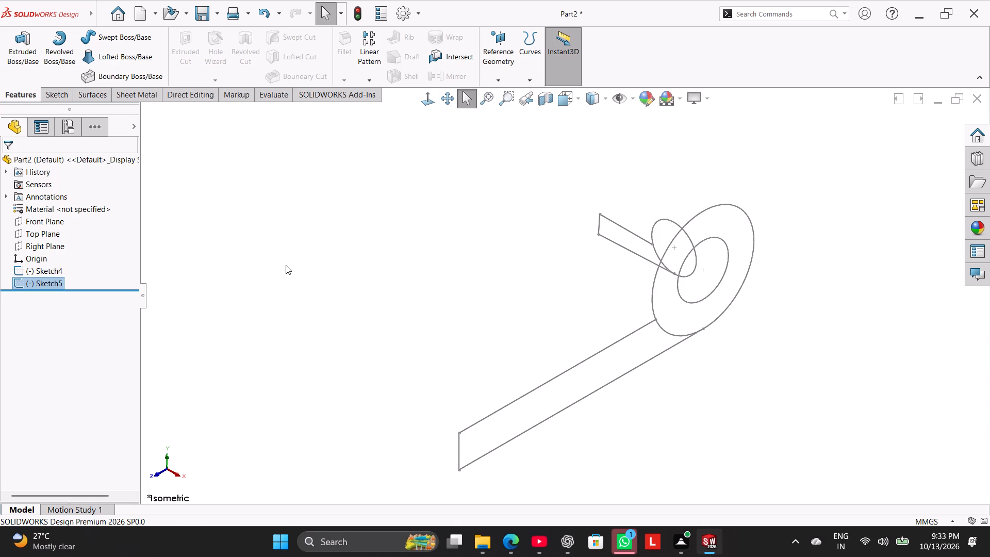
Delete Sketch5 with the small circle and its arm lines.
{"action": "left_click", "coordinate": [54, 285]}
{"action": "right_click", "coordinate": [54, 285]}
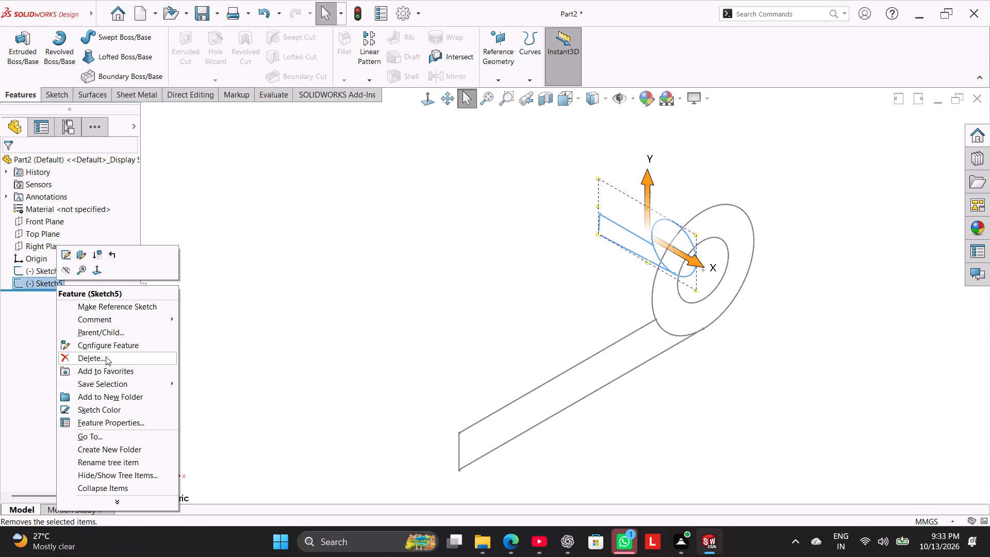
{"action": "left_click", "coordinate": [106, 356]}
{"action": "left_click", "coordinate": [578, 200]}
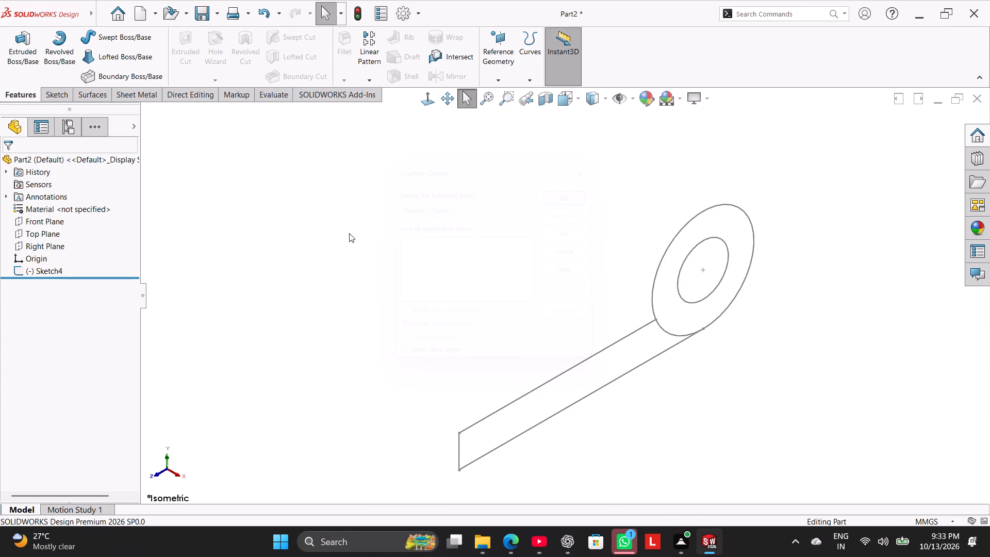
{"action": "left_click", "coordinate": [349, 233]}
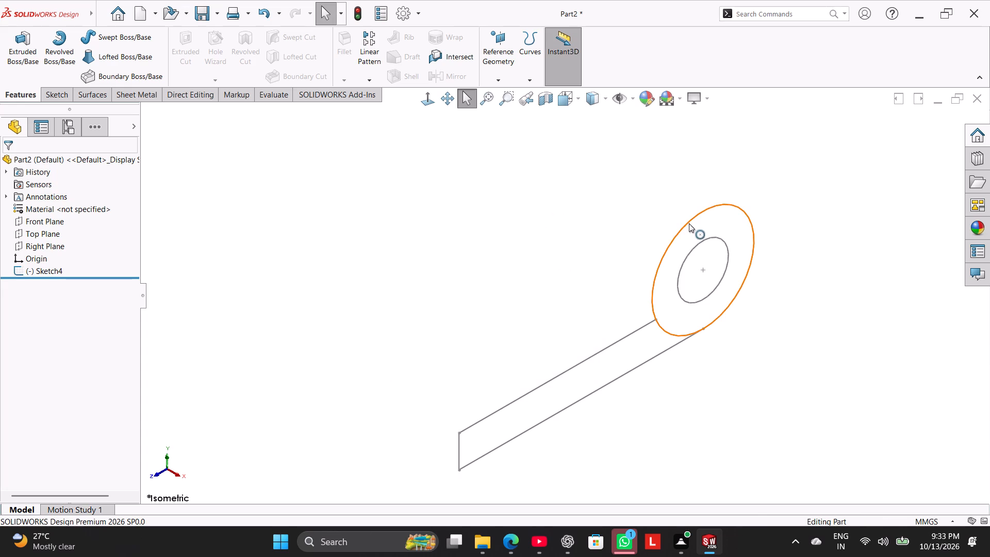
Edit Sketch4 and trim away the three lines of the horizontal arm, keeping the two concentric circles.
{"action": "double_click", "coordinate": [689, 222]}
{"action": "left_click", "coordinate": [509, 226]}
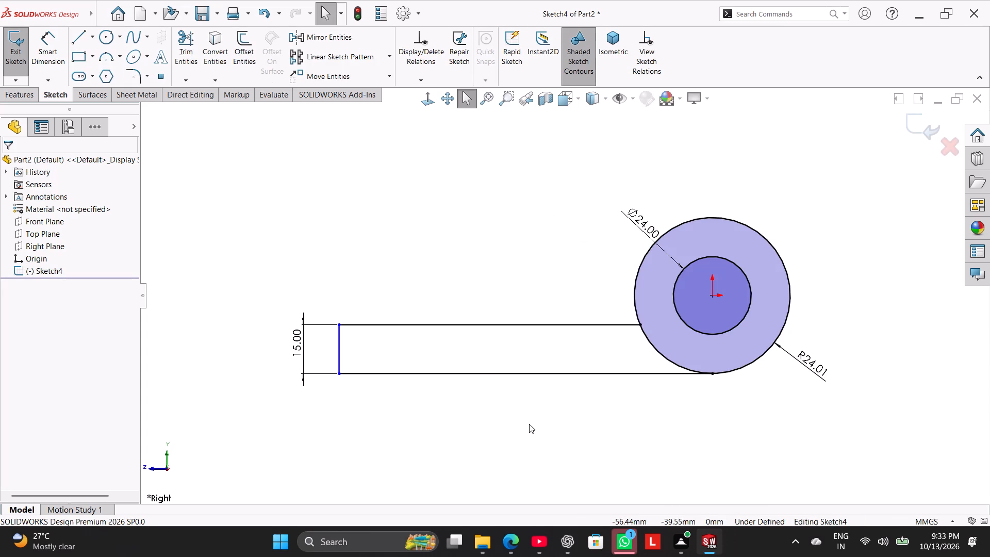
{"action": "left_click", "coordinate": [183, 40]}
{"action": "left_click_drag", "start_coordinate": [506, 417], "coordinate": [345, 330]}
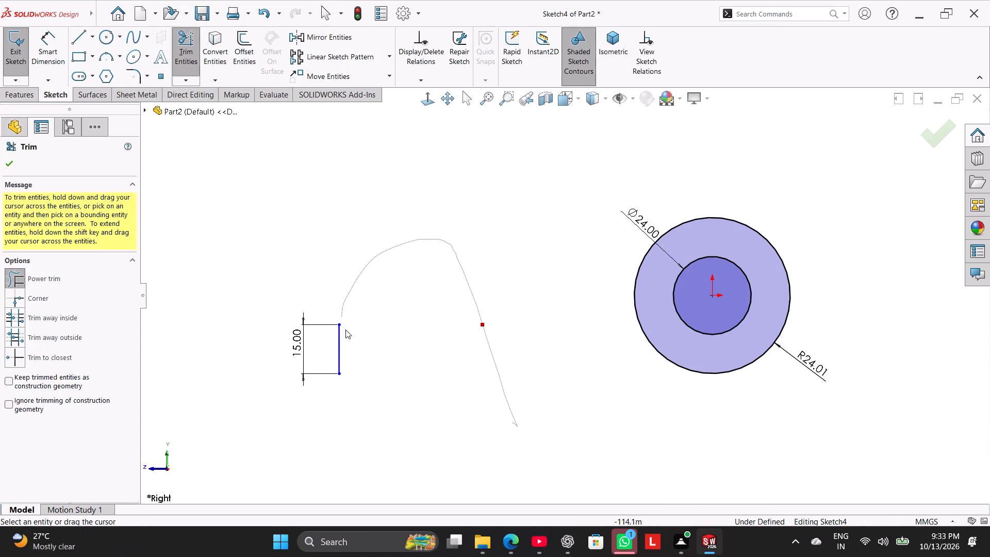
{"action": "left_click_drag", "start_coordinate": [345, 330], "coordinate": [284, 363]}
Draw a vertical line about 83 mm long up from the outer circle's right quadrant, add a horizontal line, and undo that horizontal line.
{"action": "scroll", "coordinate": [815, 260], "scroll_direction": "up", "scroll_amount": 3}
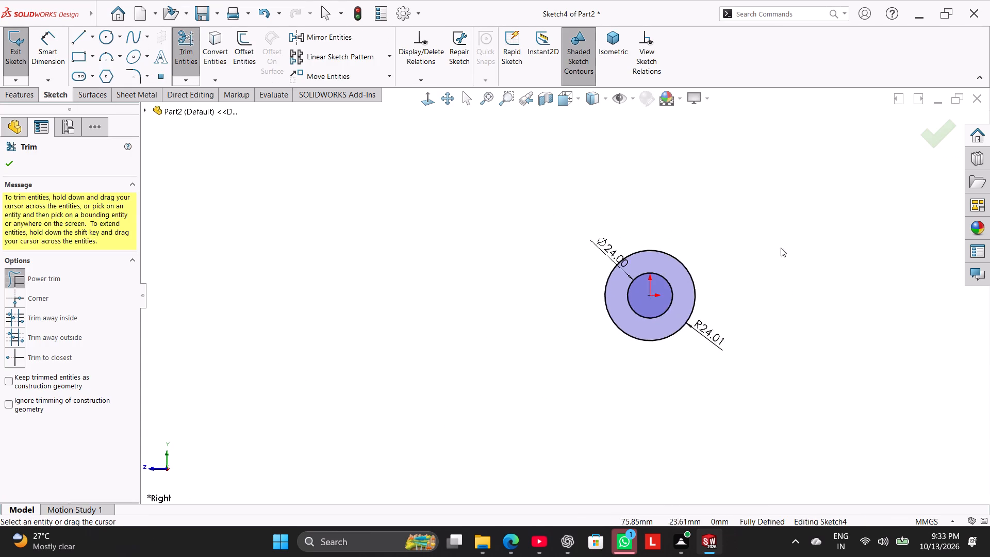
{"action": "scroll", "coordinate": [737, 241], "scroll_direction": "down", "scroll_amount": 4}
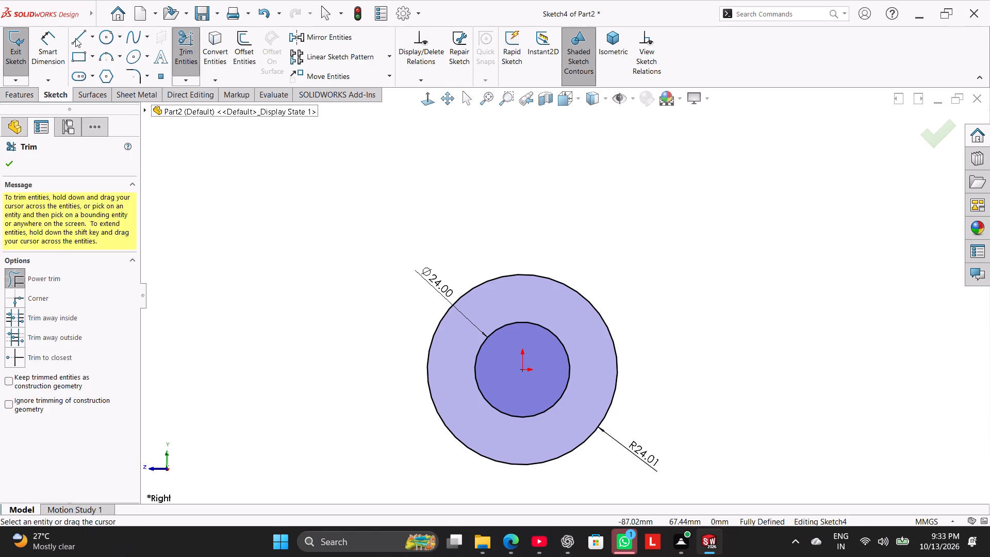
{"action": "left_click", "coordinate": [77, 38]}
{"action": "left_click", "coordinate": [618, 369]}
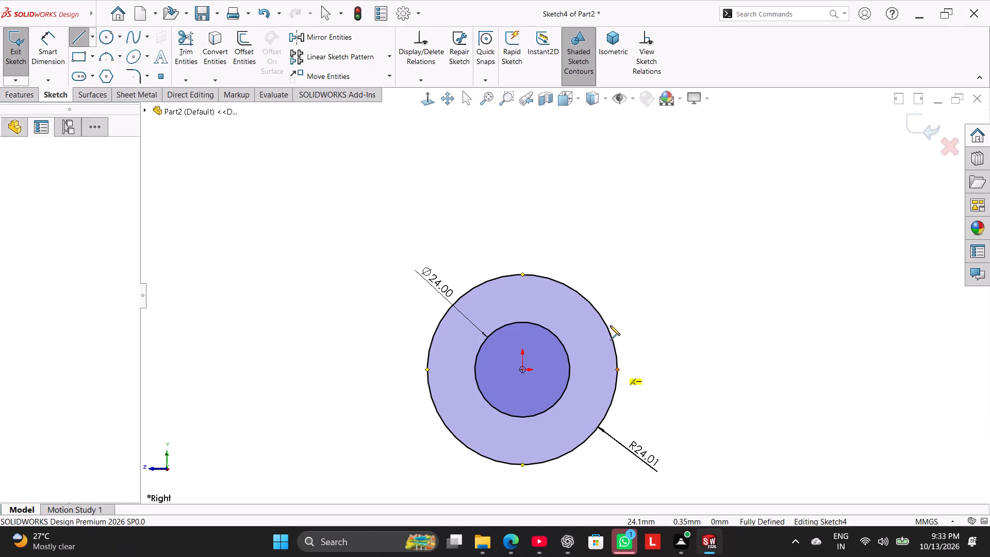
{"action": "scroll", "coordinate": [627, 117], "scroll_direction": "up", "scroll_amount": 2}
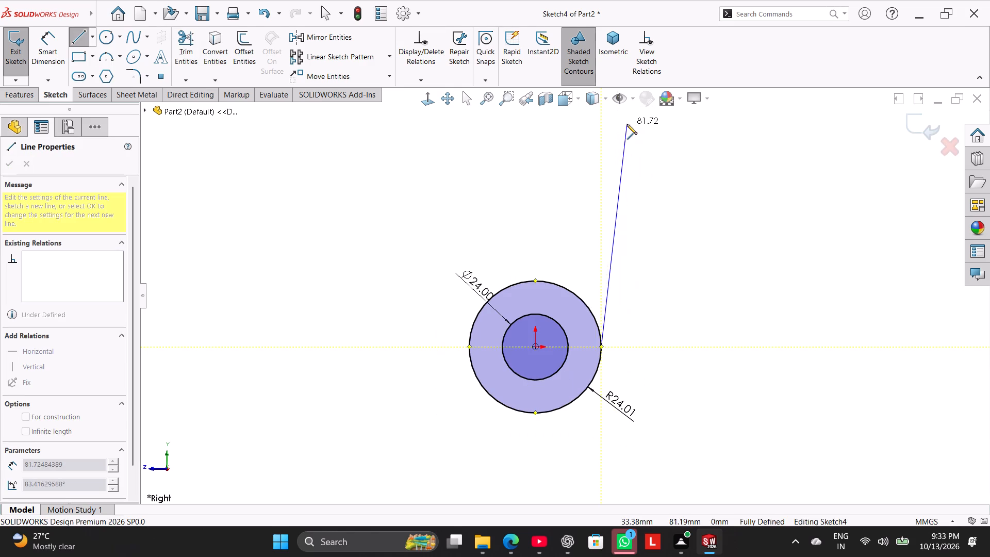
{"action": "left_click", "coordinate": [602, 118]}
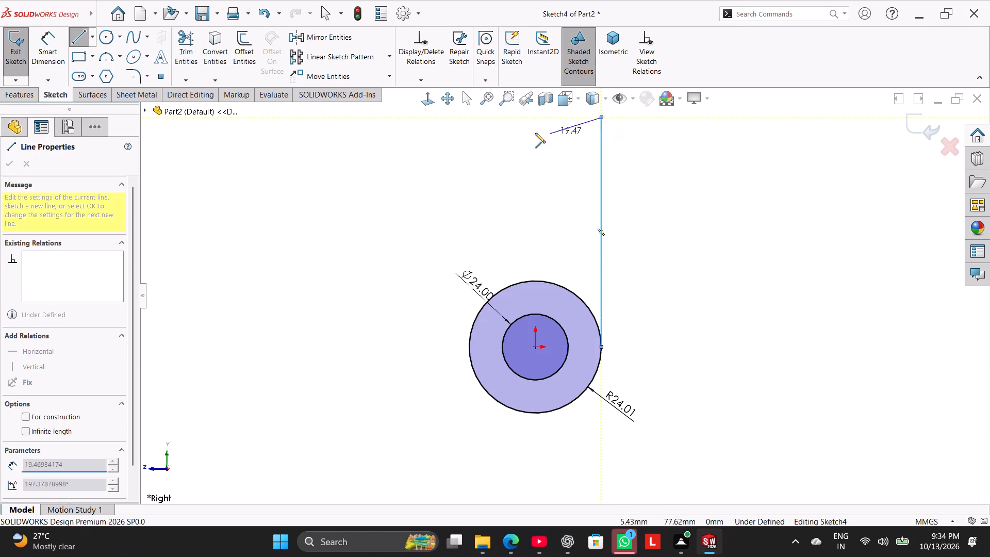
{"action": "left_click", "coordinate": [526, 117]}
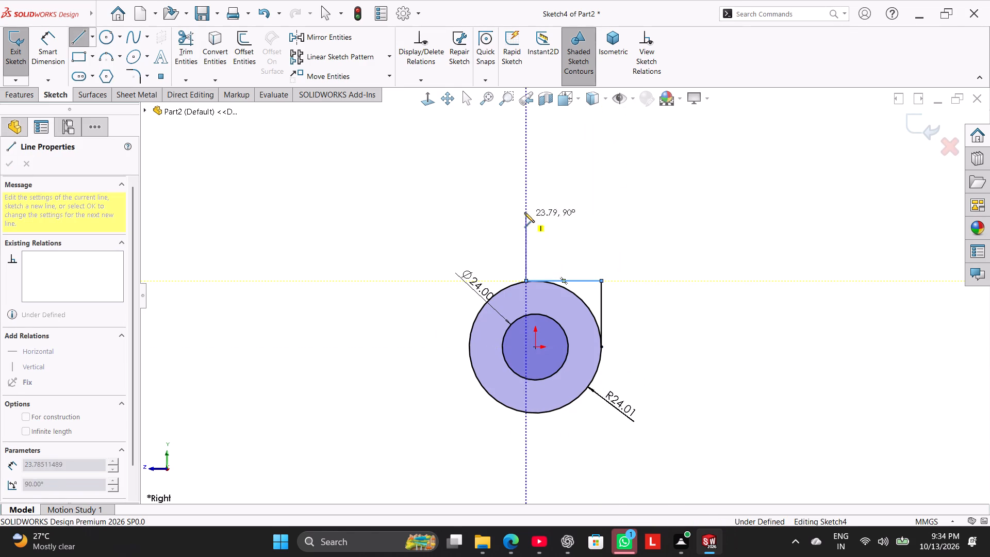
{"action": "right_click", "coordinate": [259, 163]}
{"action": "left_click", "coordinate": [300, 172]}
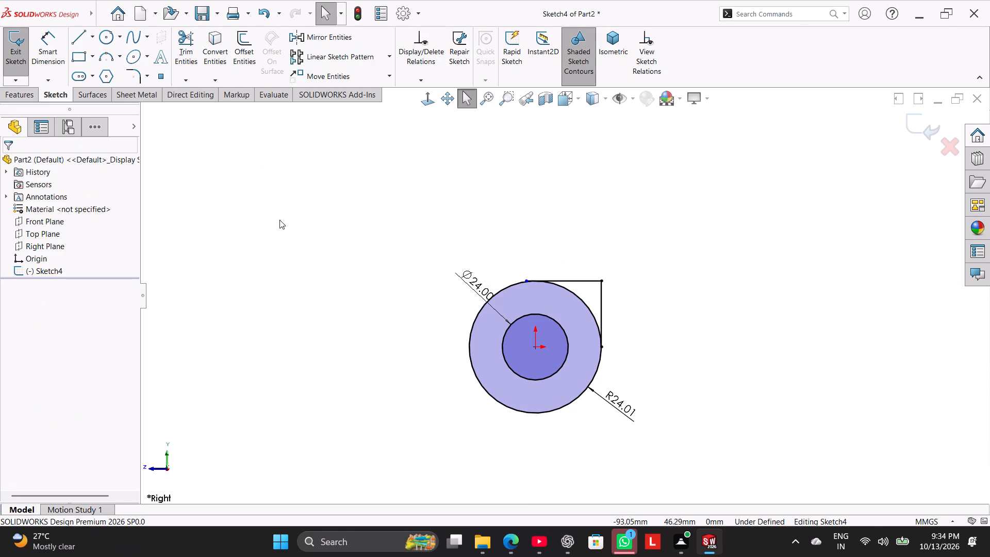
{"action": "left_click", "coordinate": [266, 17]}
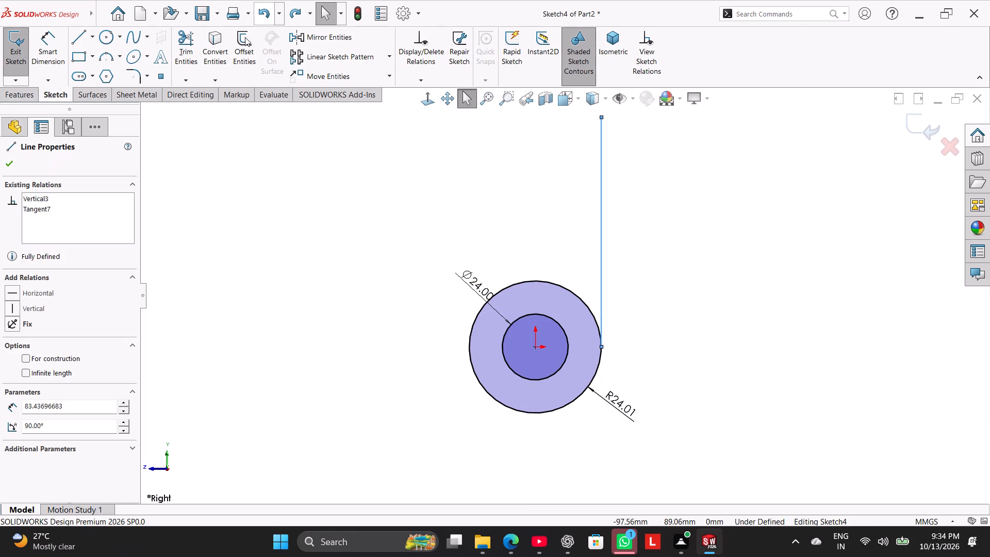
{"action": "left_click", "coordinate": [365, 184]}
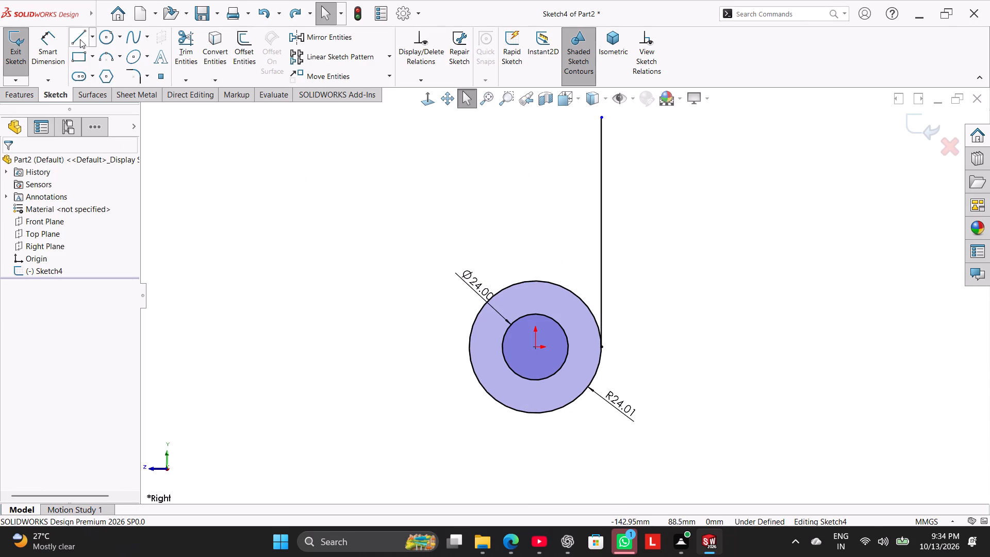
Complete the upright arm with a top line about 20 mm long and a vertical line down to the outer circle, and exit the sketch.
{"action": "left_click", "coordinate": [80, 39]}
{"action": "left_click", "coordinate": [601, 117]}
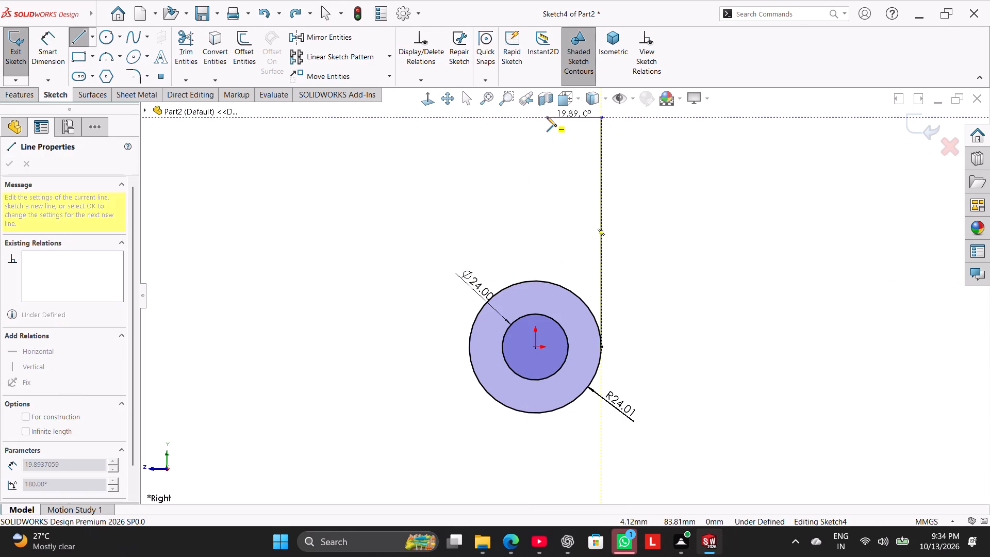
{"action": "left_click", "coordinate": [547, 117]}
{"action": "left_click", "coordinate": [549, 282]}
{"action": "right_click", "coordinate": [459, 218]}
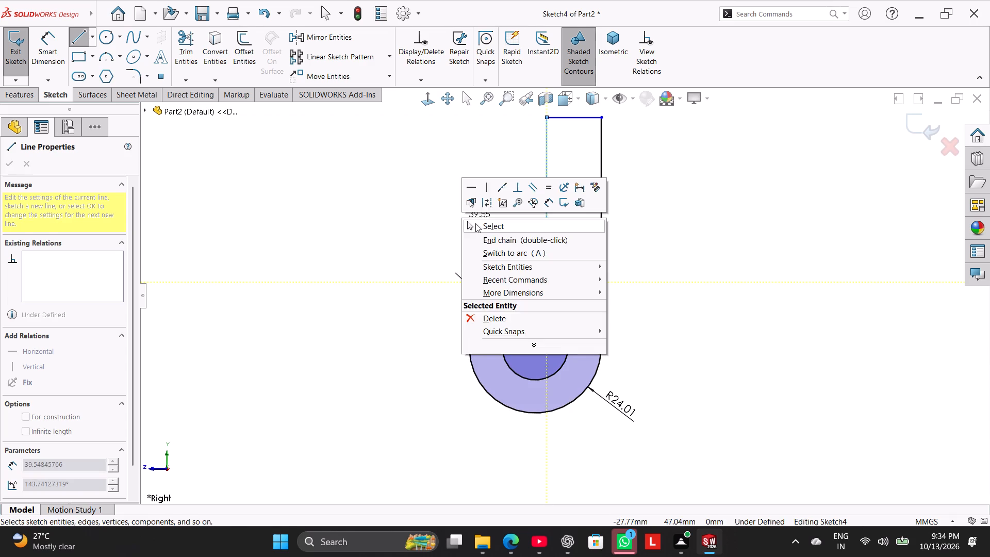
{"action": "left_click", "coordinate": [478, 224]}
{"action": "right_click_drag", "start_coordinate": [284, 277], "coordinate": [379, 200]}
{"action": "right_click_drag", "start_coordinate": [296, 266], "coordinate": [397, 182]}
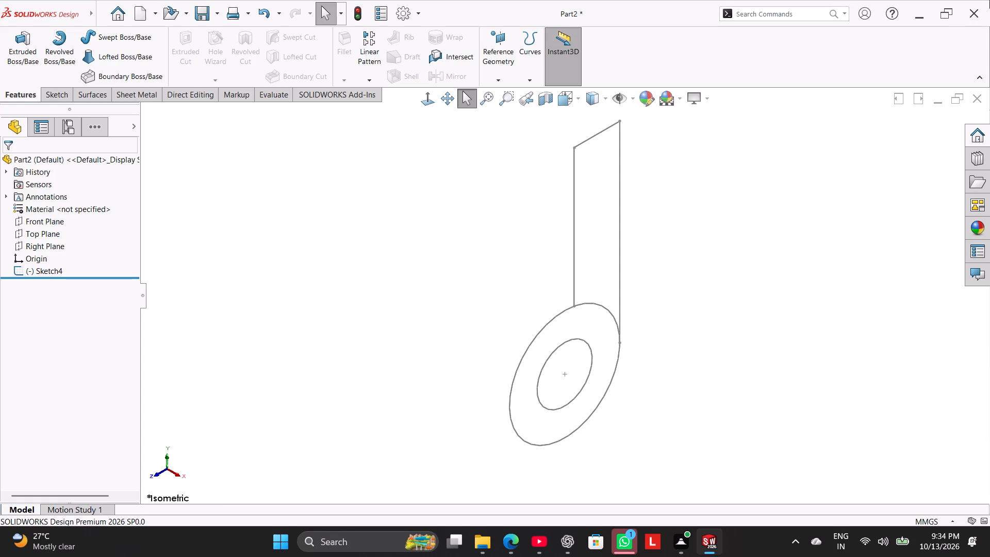
Reopen Sketch4 and trim away all three lines of the upright arm, keeping only the concentric circles.
{"action": "double_click", "coordinate": [44, 268]}
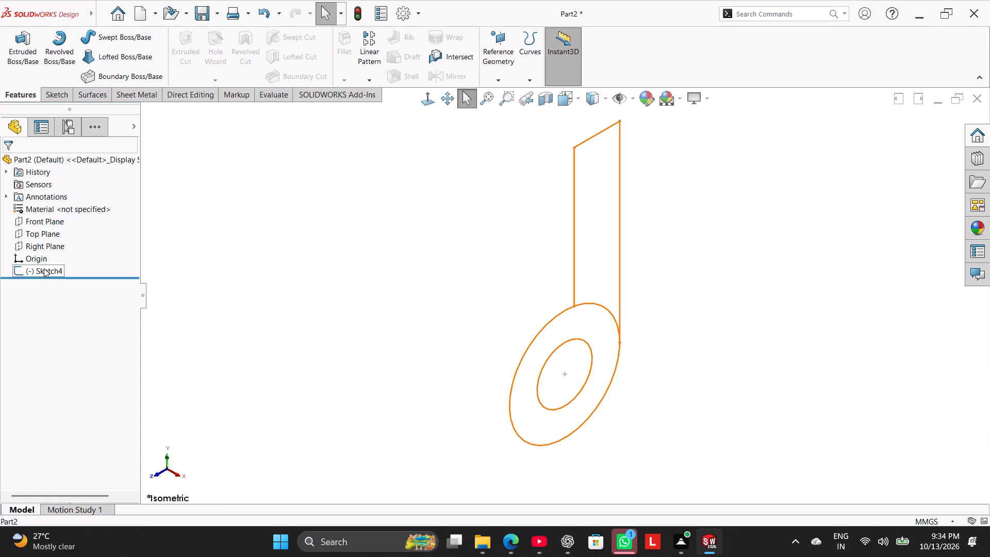
{"action": "right_click", "coordinate": [44, 268]}
{"action": "left_click", "coordinate": [59, 235]}
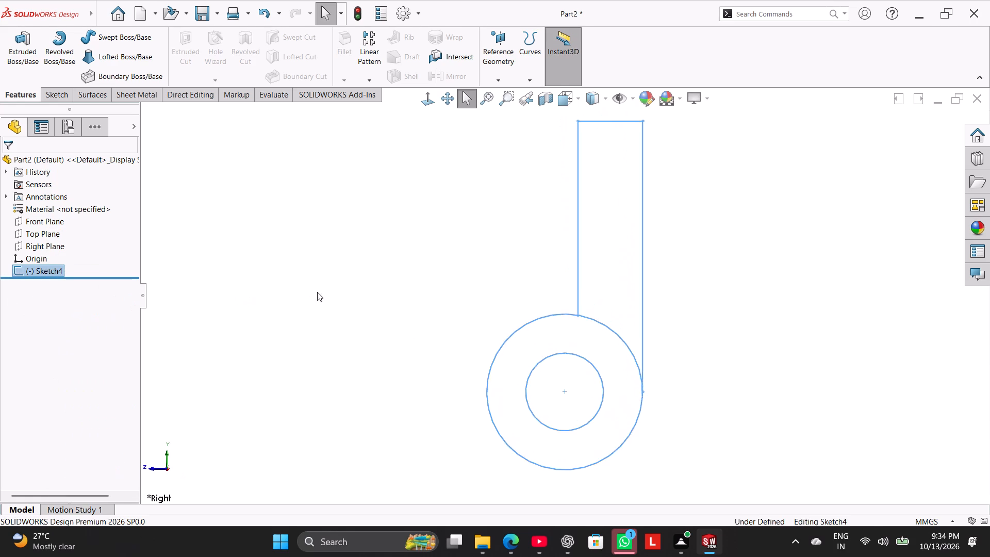
{"action": "left_click", "coordinate": [328, 287]}
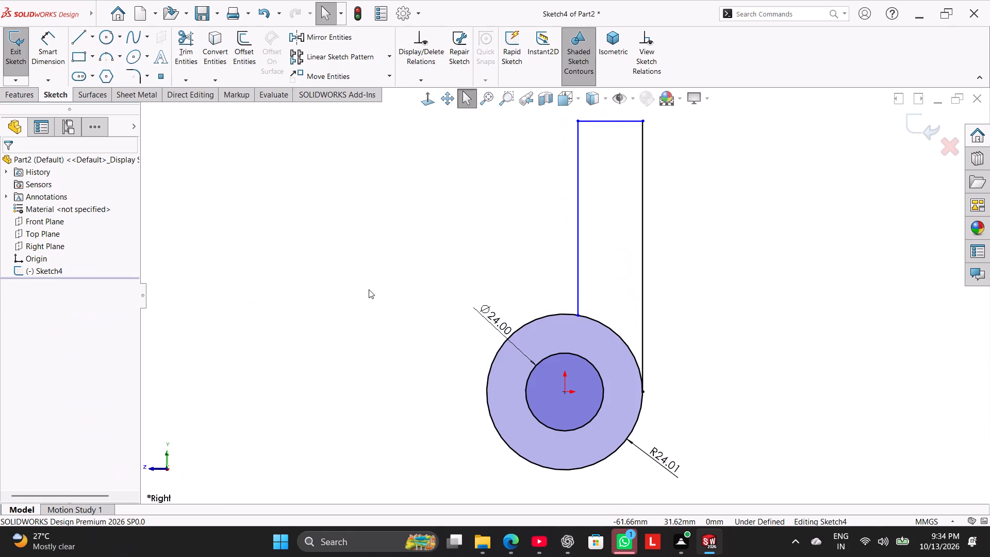
{"action": "left_click", "coordinate": [185, 46]}
{"action": "left_click_drag", "start_coordinate": [786, 310], "coordinate": [600, 134]}
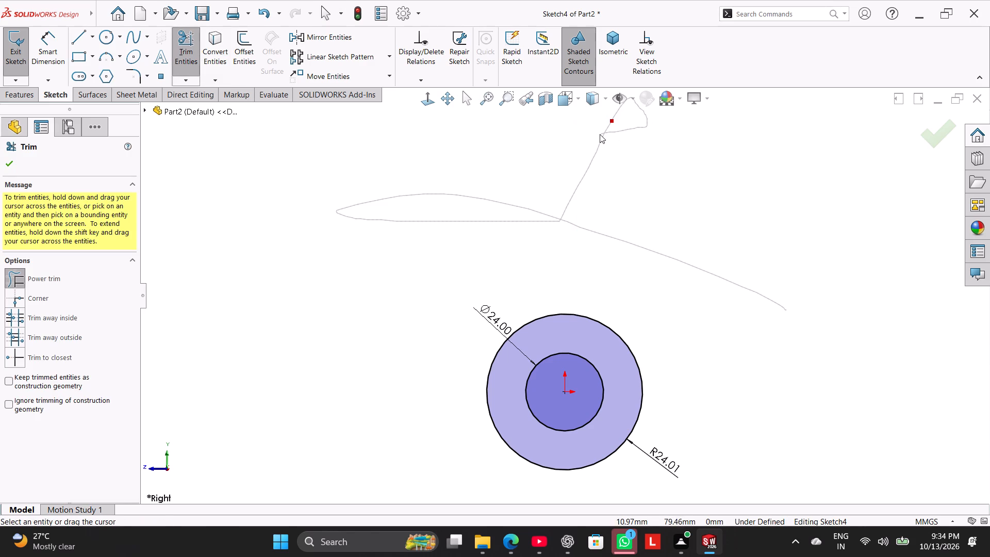
{"action": "left_click_drag", "start_coordinate": [600, 134], "coordinate": [590, 139]}
{"action": "left_click", "coordinate": [355, 252]}
{"action": "left_click", "coordinate": [3, 167]}
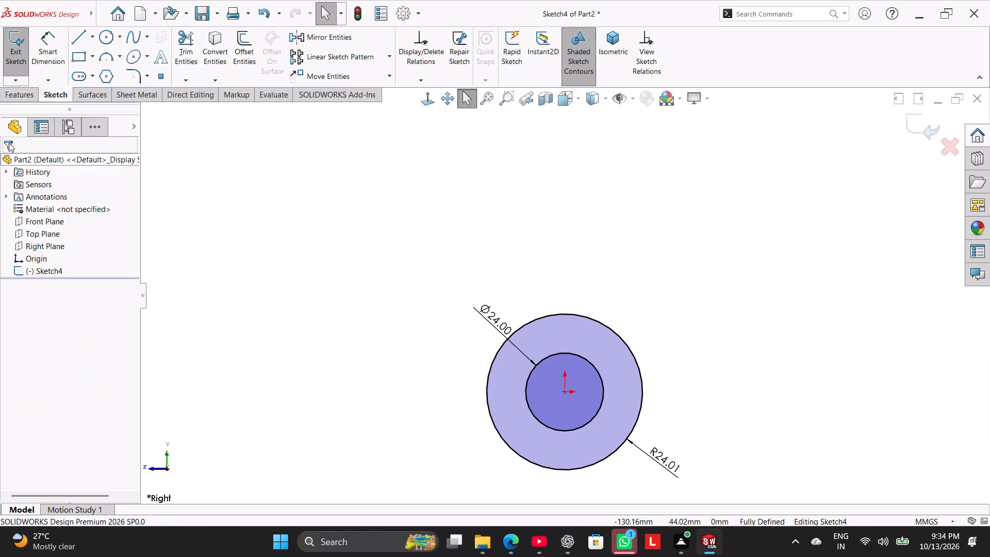
Extrude the concentric-circle profile as a boss with the Mid Plane end condition and a depth of 88 mm.
{"action": "left_click", "coordinate": [14, 102]}
{"action": "left_click", "coordinate": [28, 56]}
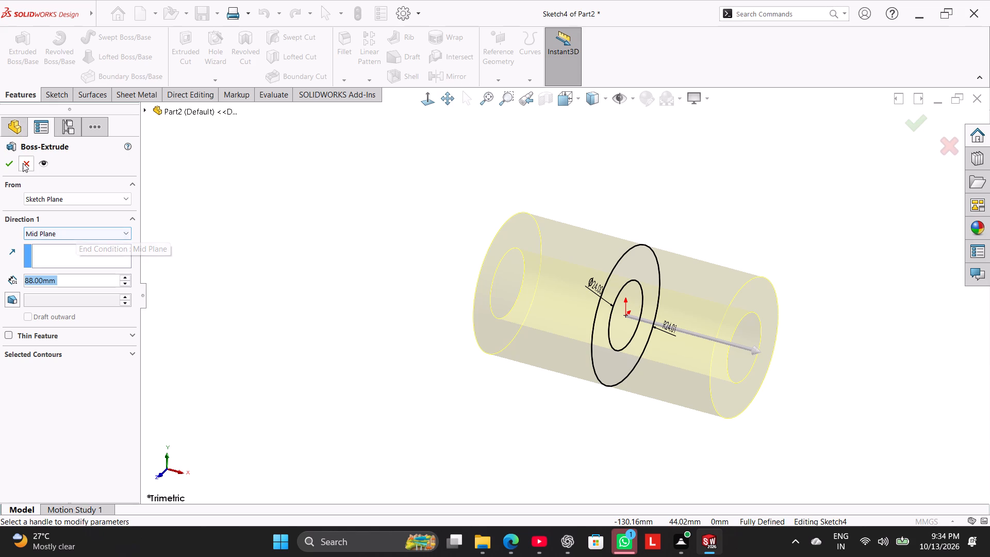
{"action": "left_click", "coordinate": [7, 161]}
{"action": "left_click", "coordinate": [211, 218]}
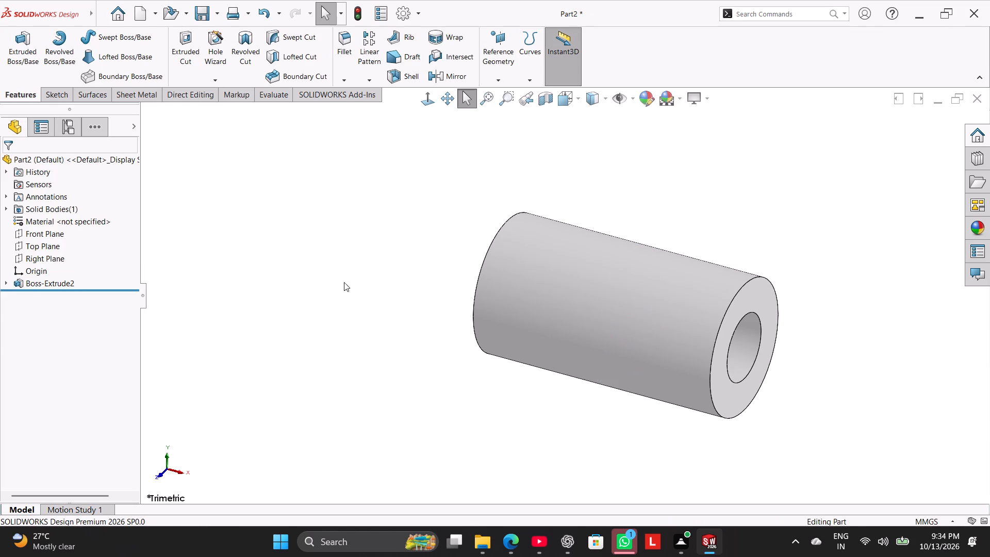
Start a new sketch on the Top Plane.
{"action": "left_click", "coordinate": [54, 248]}
{"action": "left_click", "coordinate": [63, 233]}
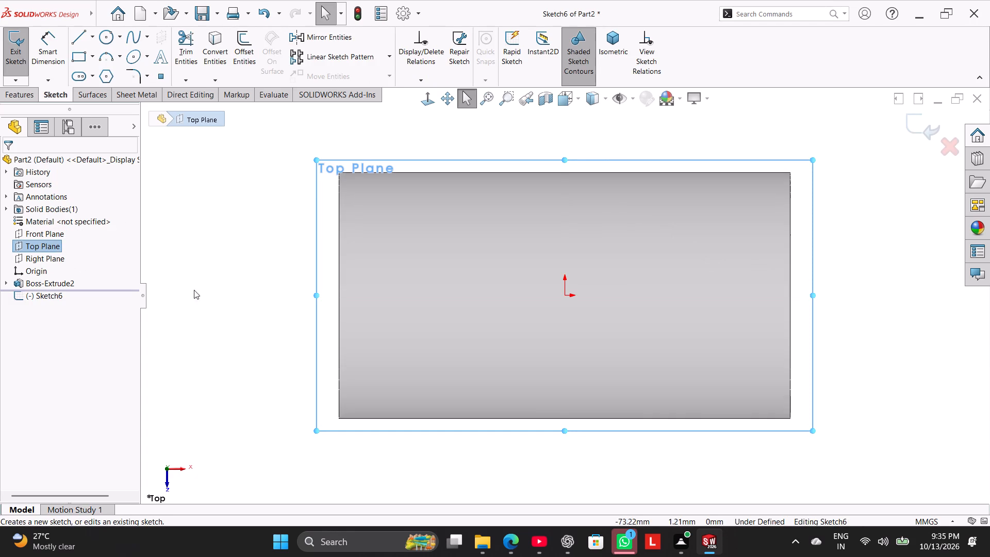
{"action": "left_click", "coordinate": [236, 290]}
Sketch a rough arm outline: a vertical line from the hub's right end, a top edge leftward, and line segments down toward its left end.
{"action": "scroll", "coordinate": [540, 199], "scroll_direction": "up", "scroll_amount": 4}
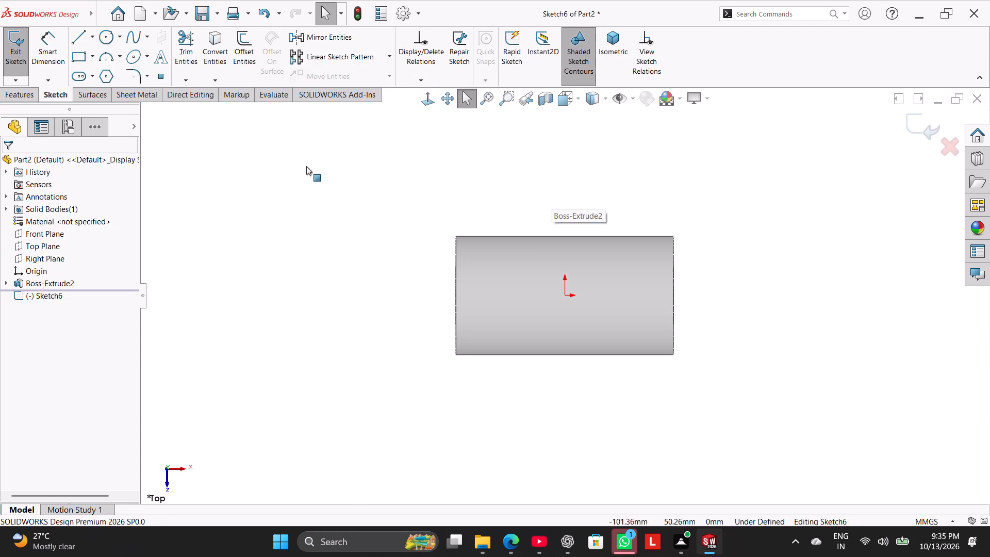
{"action": "left_click", "coordinate": [81, 34]}
{"action": "scroll", "coordinate": [579, 192], "scroll_direction": "up", "scroll_amount": 2}
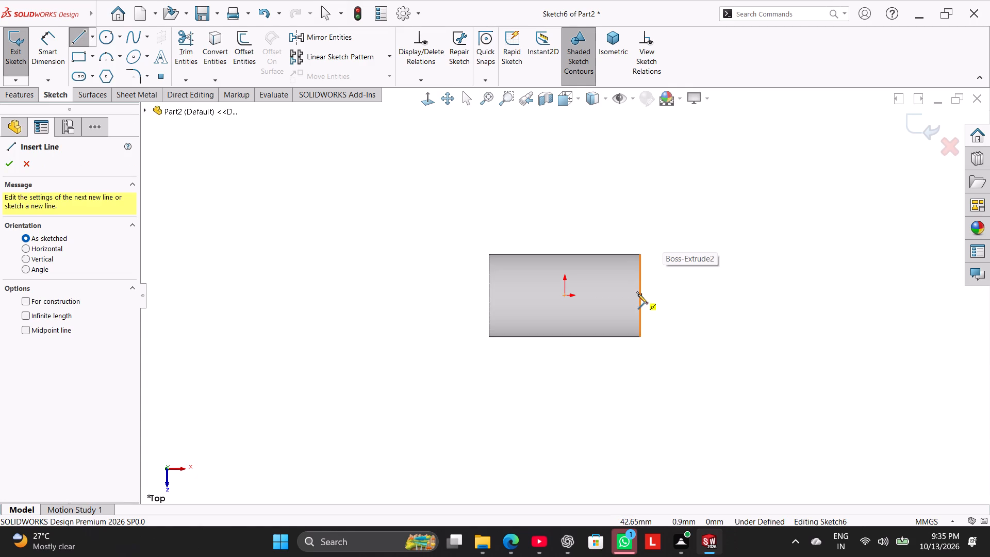
{"action": "left_click_drag", "start_coordinate": [638, 294], "coordinate": [638, 289]}
{"action": "left_click_drag", "start_coordinate": [639, 119], "coordinate": [634, 121]}
{"action": "left_click", "coordinate": [543, 124]}
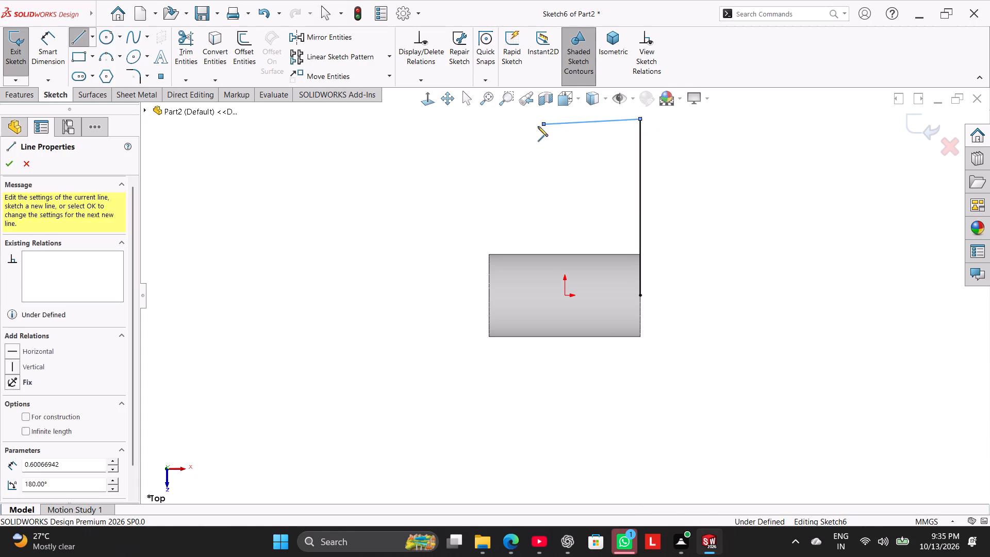
{"action": "left_click_drag", "start_coordinate": [499, 125], "coordinate": [514, 185]}
{"action": "left_click_drag", "start_coordinate": [490, 171], "coordinate": [486, 207]}
{"action": "left_click_drag", "start_coordinate": [485, 226], "coordinate": [486, 251]}
{"action": "left_click", "coordinate": [486, 251]}
{"action": "right_click", "coordinate": [370, 244]}
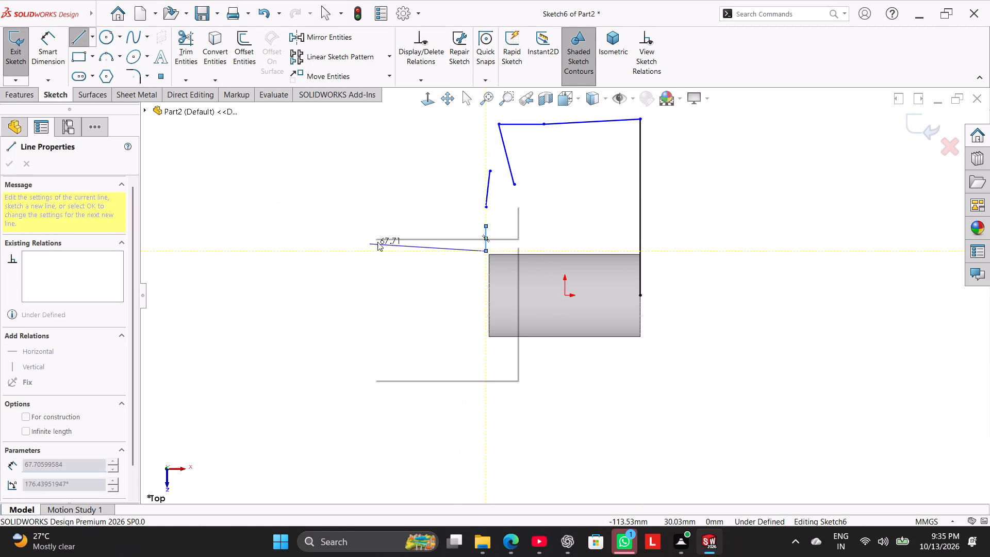
{"action": "left_click", "coordinate": [400, 245]}
{"action": "right_click", "coordinate": [316, 270]}
{"action": "left_click", "coordinate": [343, 280]}
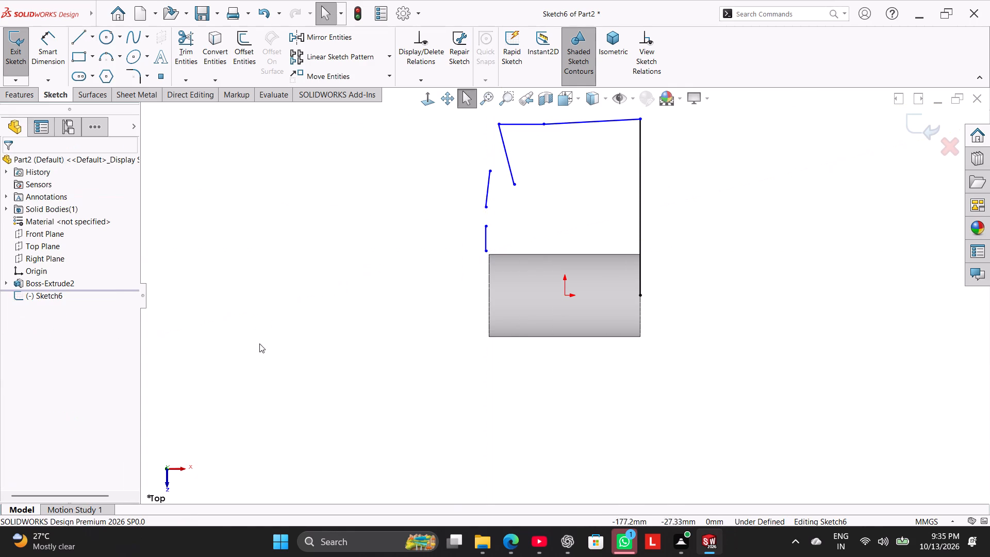
Exit the rough arm sketch on the Top Plane and start a new sketch on the Front Plane.
{"action": "right_click_drag", "start_coordinate": [259, 343], "coordinate": [450, 181]}
{"action": "right_click_drag", "start_coordinate": [343, 306], "coordinate": [502, 166]}
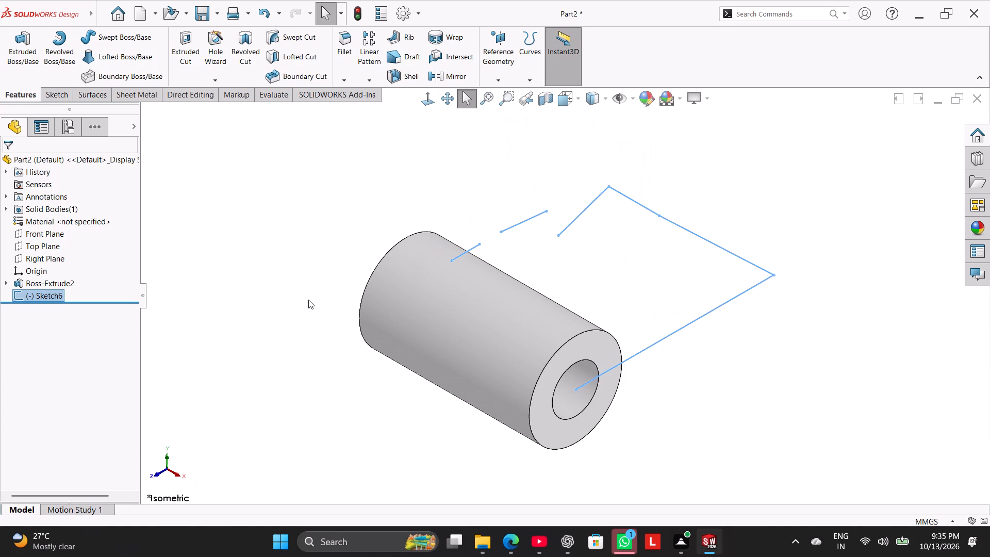
{"action": "left_click", "coordinate": [56, 235]}
{"action": "left_click", "coordinate": [69, 220]}
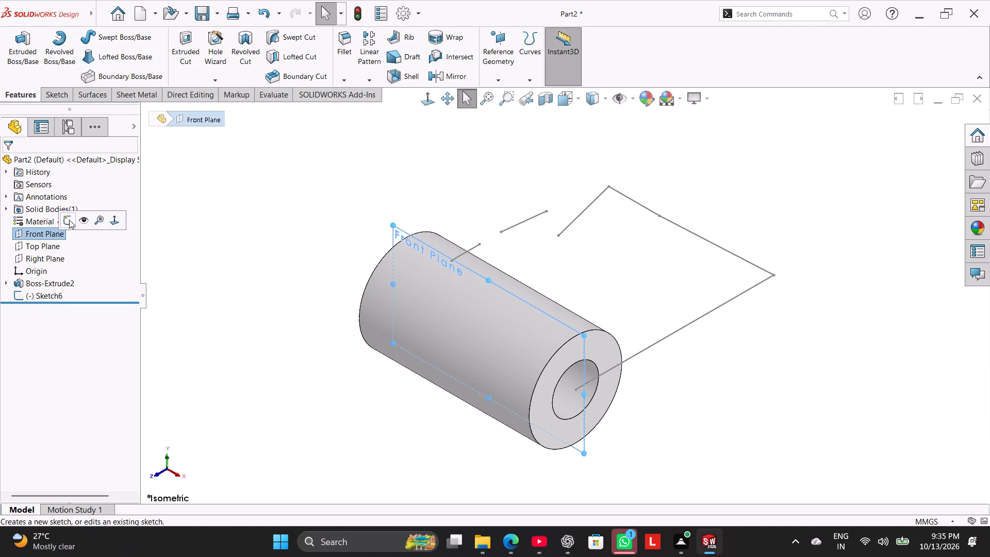
{"action": "left_click", "coordinate": [225, 239]}
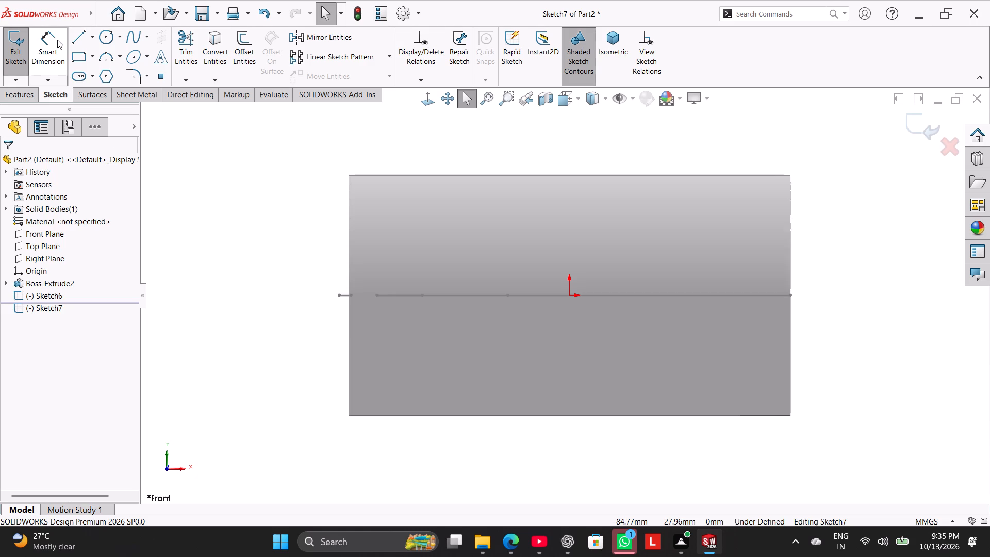
Sketch a corner rectangle about 88 mm wide from the hub's right-end midpoint up past its left end, and exit the sketch.
{"action": "left_click", "coordinate": [74, 56]}
{"action": "scroll", "coordinate": [709, 204], "scroll_direction": "up", "scroll_amount": 3}
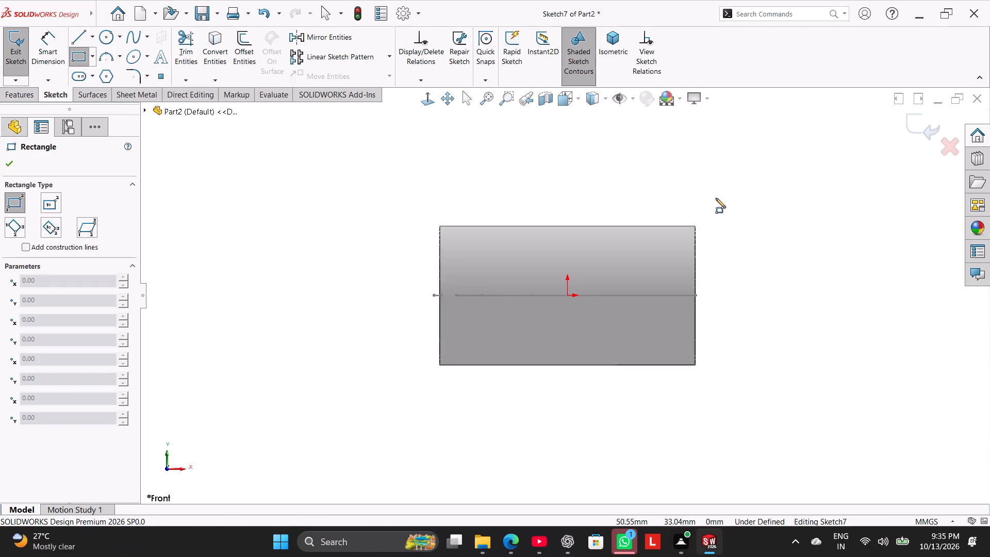
{"action": "scroll", "coordinate": [716, 198], "scroll_direction": "up", "scroll_amount": 1}
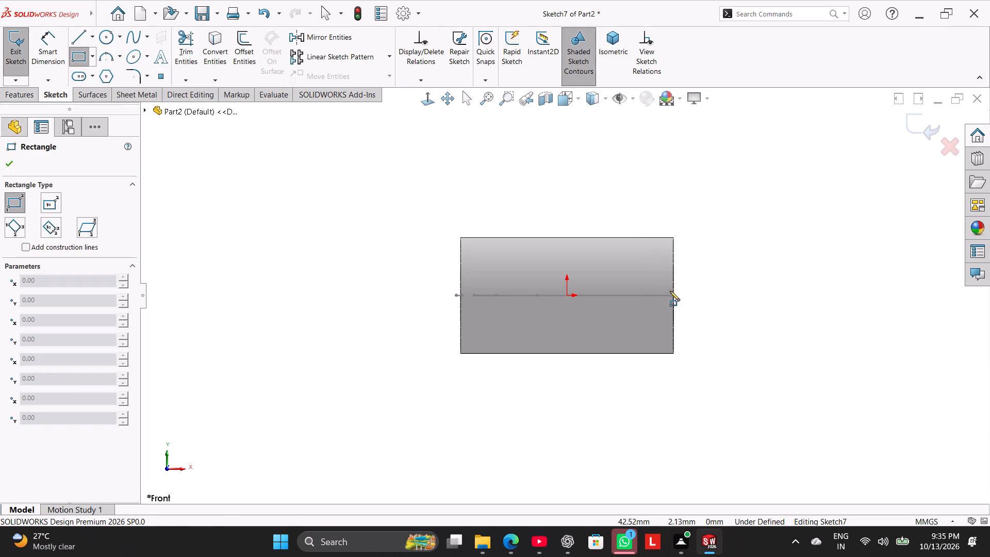
{"action": "left_click", "coordinate": [673, 293]}
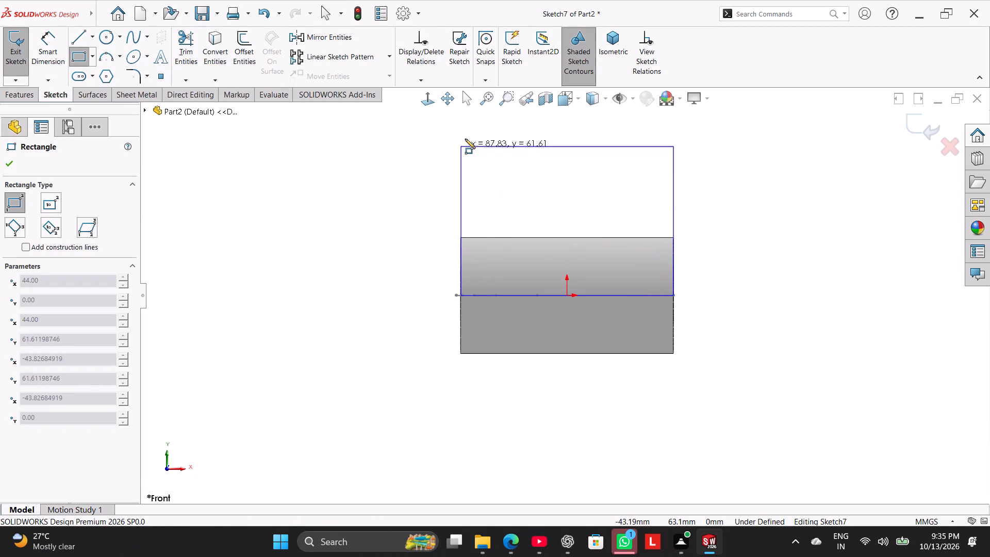
{"action": "left_click", "coordinate": [459, 121]}
{"action": "right_click", "coordinate": [434, 194]}
{"action": "left_click", "coordinate": [447, 204]}
{"action": "right_click_drag", "start_coordinate": [312, 295], "coordinate": [374, 212]}
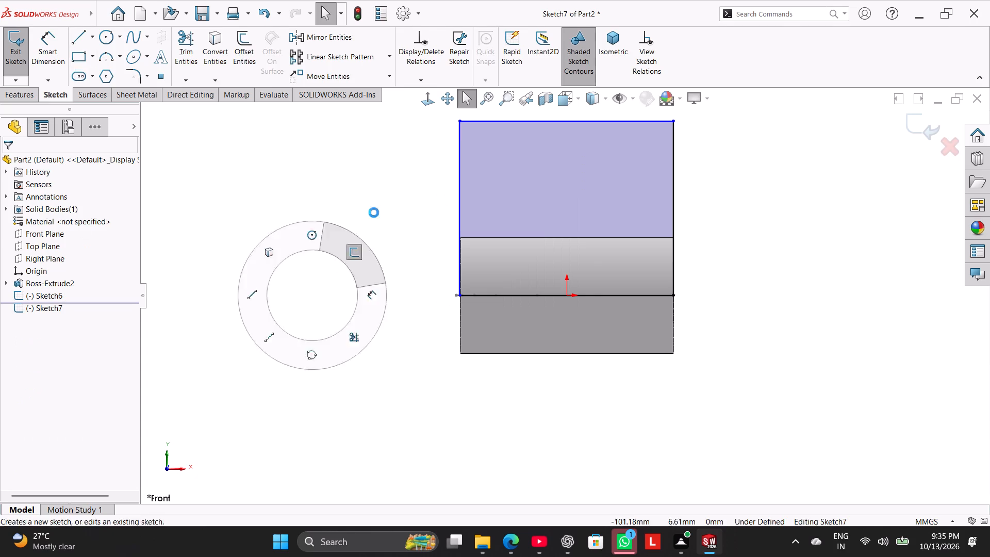
{"action": "right_click_drag", "start_coordinate": [374, 212], "coordinate": [461, 130]}
{"action": "right_click_drag", "start_coordinate": [275, 307], "coordinate": [379, 187]}
{"action": "left_click", "coordinate": [304, 283]}
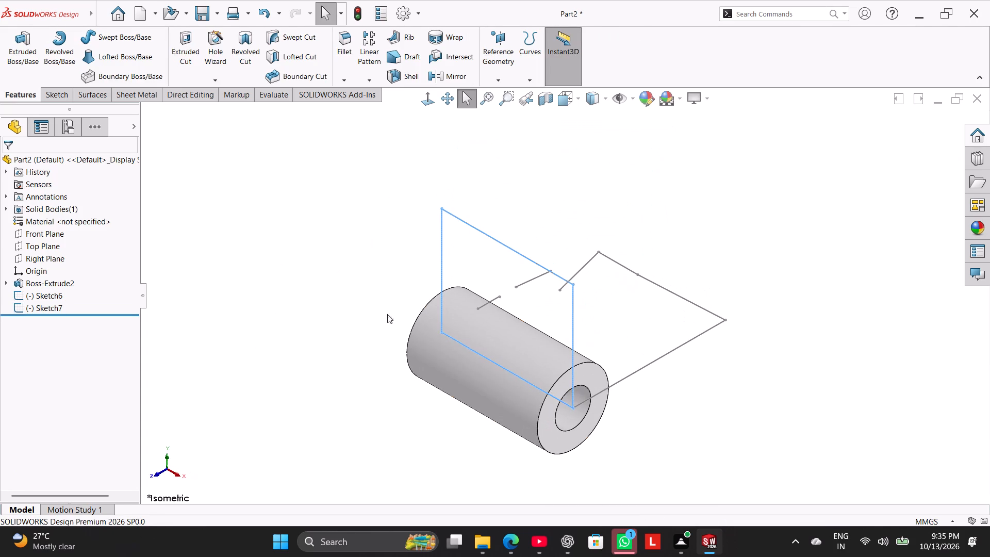
Delete Sketch6, the rough arm outline on the Top Plane.
{"action": "right_click", "coordinate": [53, 296]}
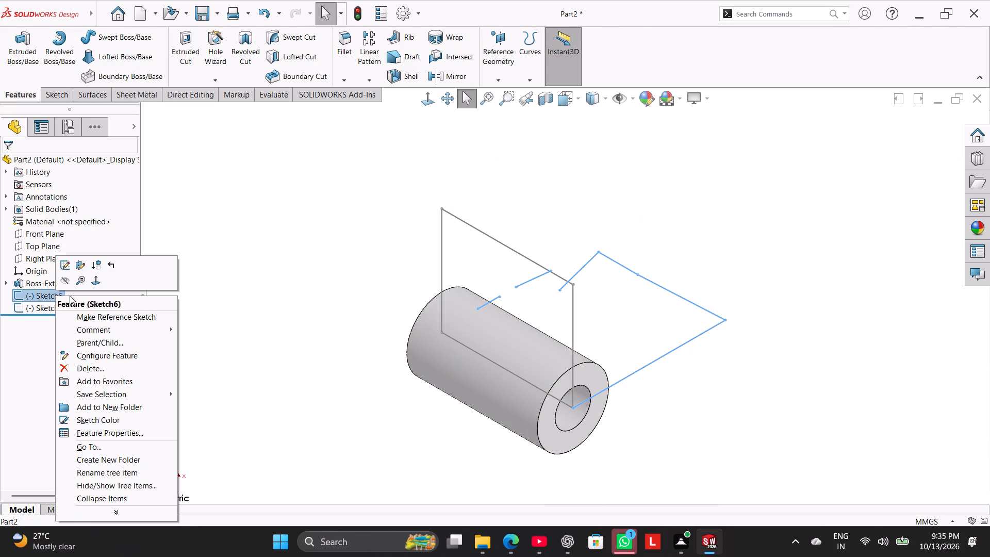
{"action": "left_click", "coordinate": [100, 366]}
{"action": "left_click", "coordinate": [563, 192]}
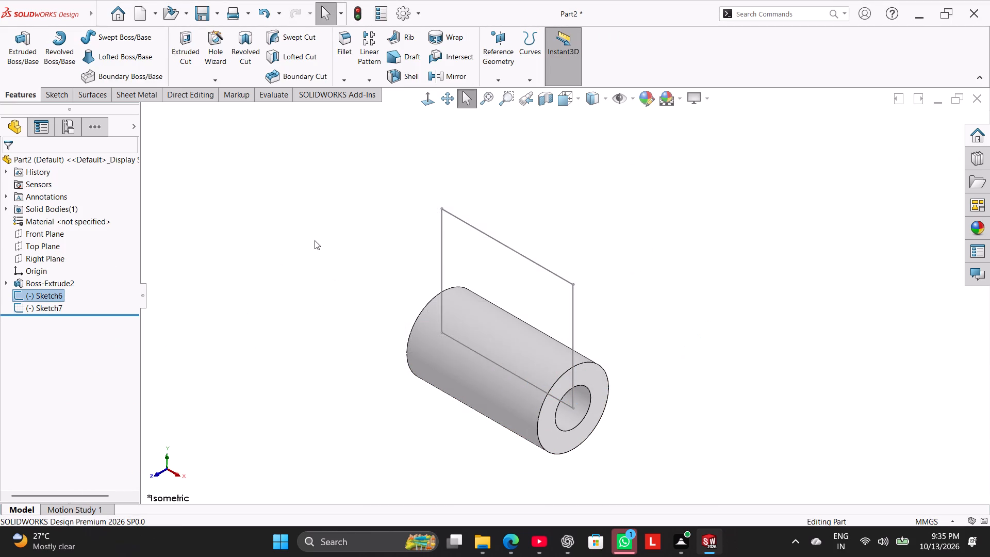
Reopen the Front Plane rectangle sketch, Sketch7, for editing.
{"action": "left_click", "coordinate": [45, 294]}
{"action": "right_click", "coordinate": [45, 294]}
{"action": "left_click", "coordinate": [56, 265]}
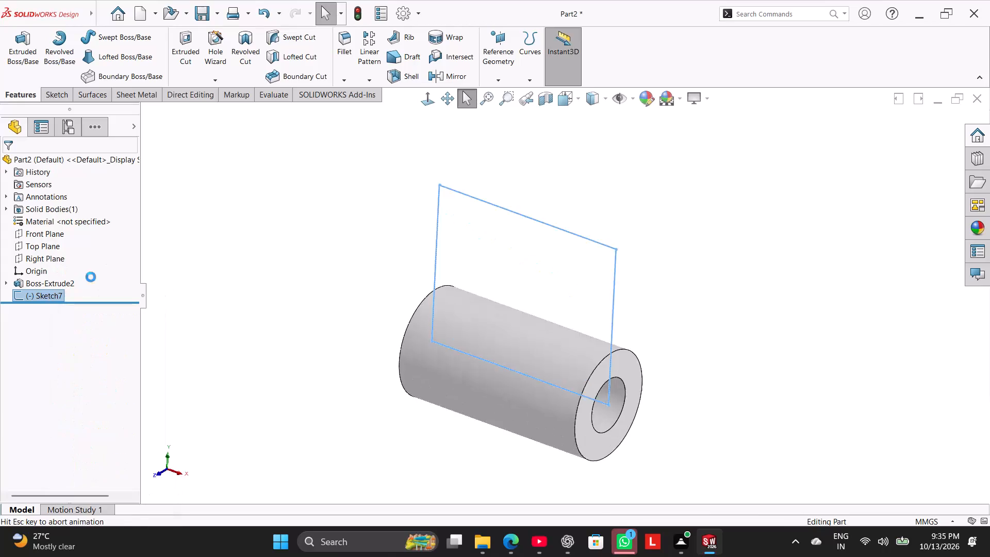
{"action": "left_click", "coordinate": [240, 256]}
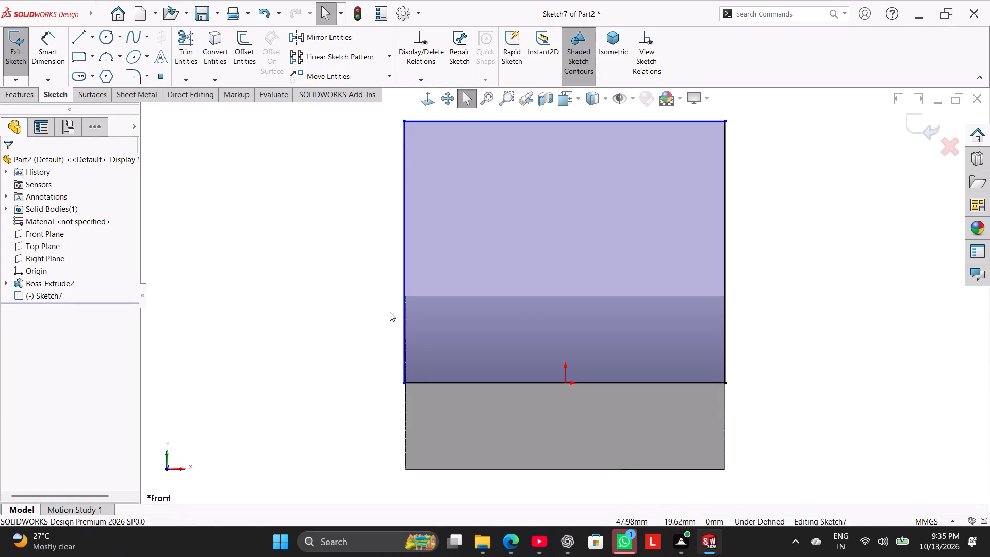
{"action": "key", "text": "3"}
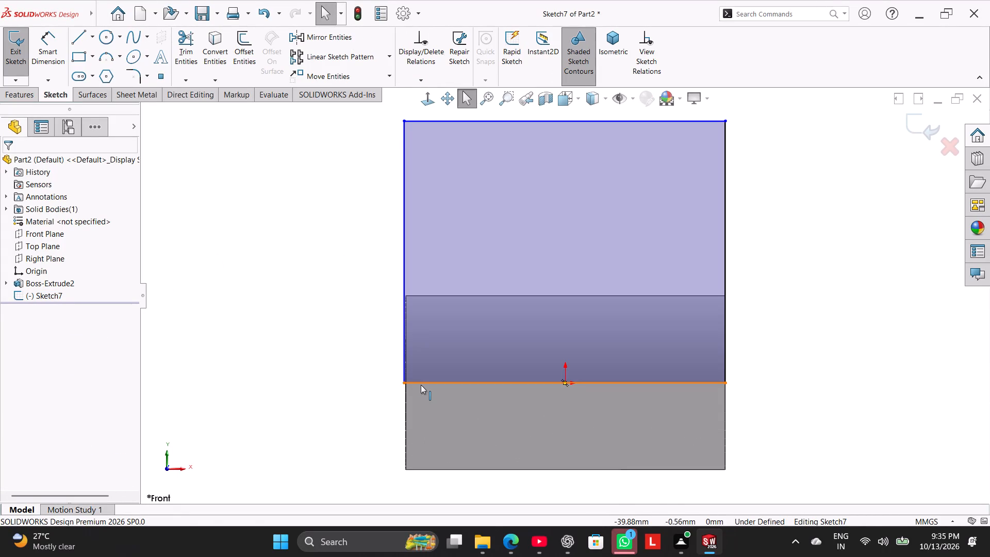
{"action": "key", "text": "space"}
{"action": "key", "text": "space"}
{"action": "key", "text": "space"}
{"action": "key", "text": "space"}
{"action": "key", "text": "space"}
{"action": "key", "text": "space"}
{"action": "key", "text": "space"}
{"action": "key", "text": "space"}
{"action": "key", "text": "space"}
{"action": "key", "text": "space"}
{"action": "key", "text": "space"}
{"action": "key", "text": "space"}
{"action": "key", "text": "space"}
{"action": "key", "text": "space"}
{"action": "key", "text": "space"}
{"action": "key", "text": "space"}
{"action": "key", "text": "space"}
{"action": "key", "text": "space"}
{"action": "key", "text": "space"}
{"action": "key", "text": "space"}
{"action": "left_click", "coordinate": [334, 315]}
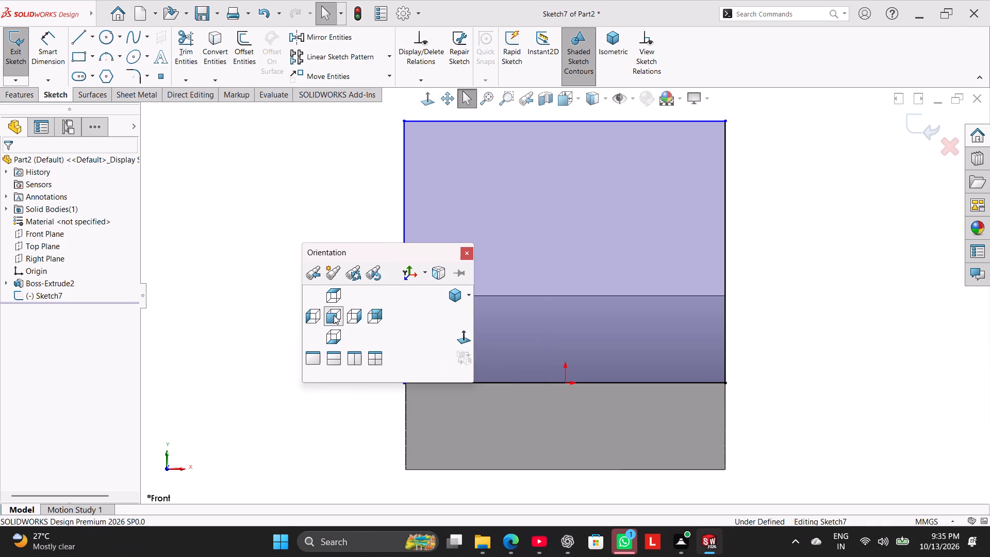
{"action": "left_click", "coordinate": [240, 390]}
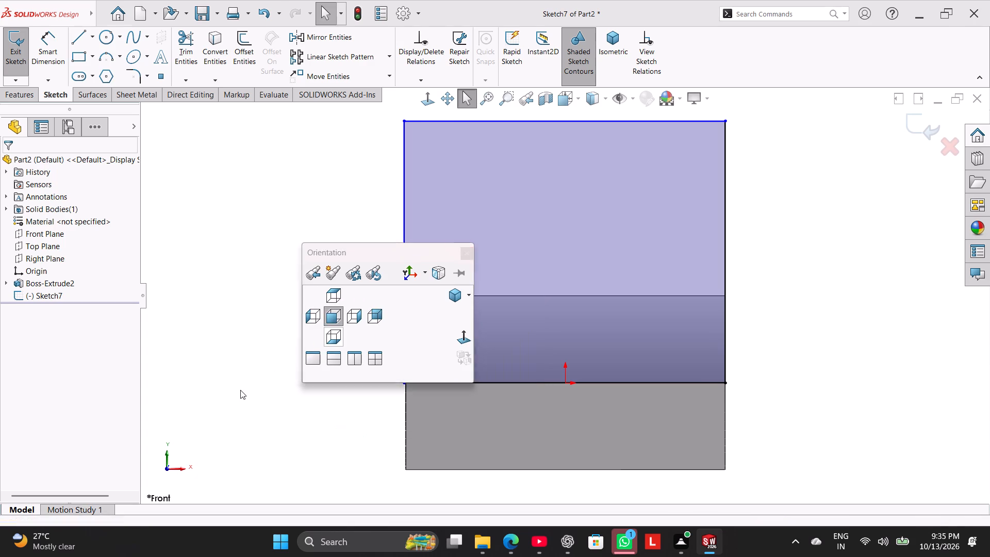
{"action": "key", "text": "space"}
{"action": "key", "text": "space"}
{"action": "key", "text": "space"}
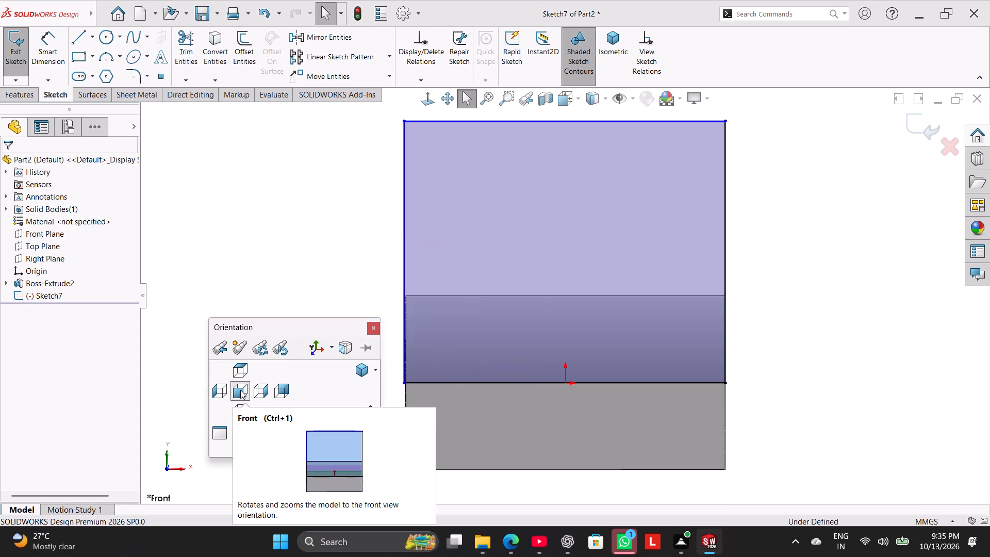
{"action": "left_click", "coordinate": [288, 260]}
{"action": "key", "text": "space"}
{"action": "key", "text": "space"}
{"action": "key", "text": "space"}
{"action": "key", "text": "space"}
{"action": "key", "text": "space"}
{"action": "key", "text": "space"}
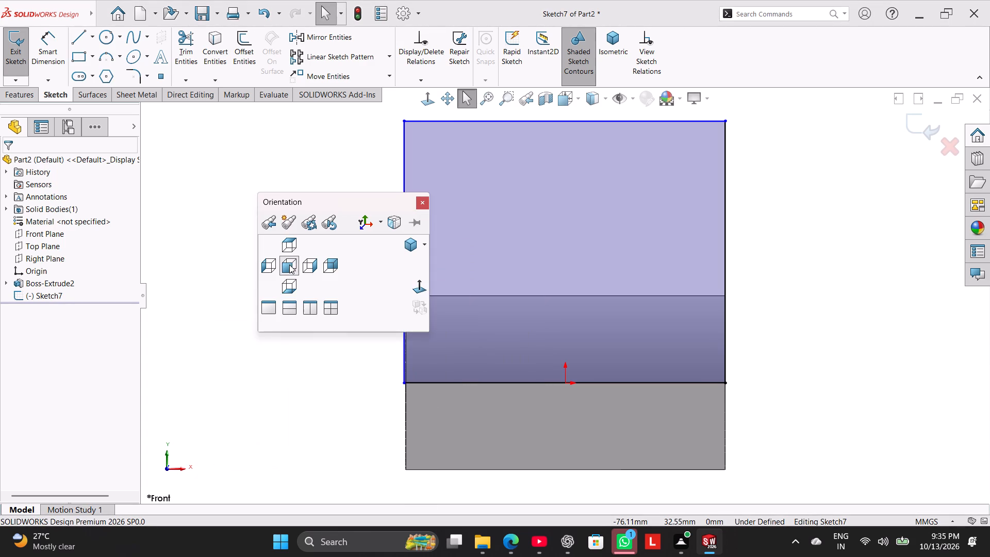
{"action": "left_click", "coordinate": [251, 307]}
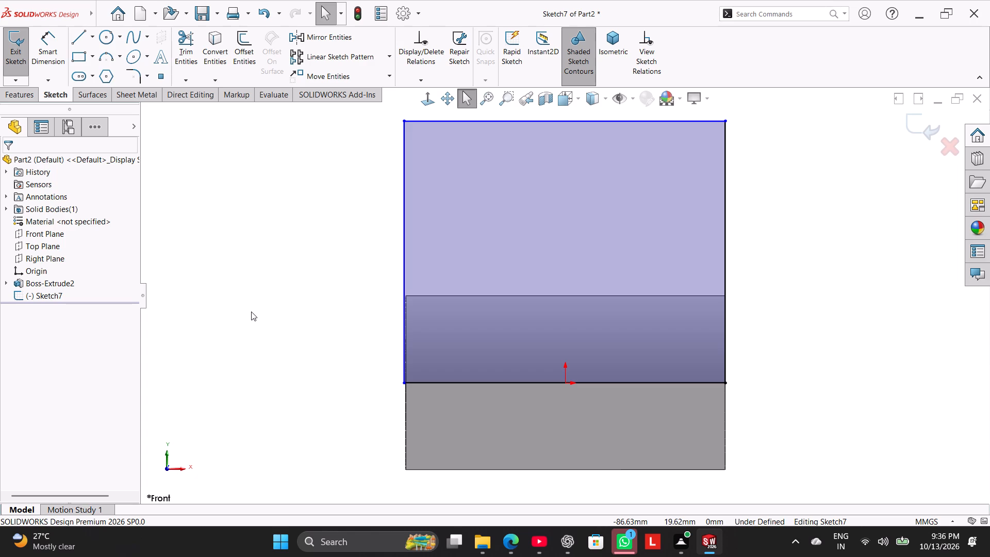
Move the rectangle's left side inward and make it collinear with the hub's left end edge.
{"action": "scroll", "coordinate": [532, 153], "scroll_direction": "down", "scroll_amount": 2}
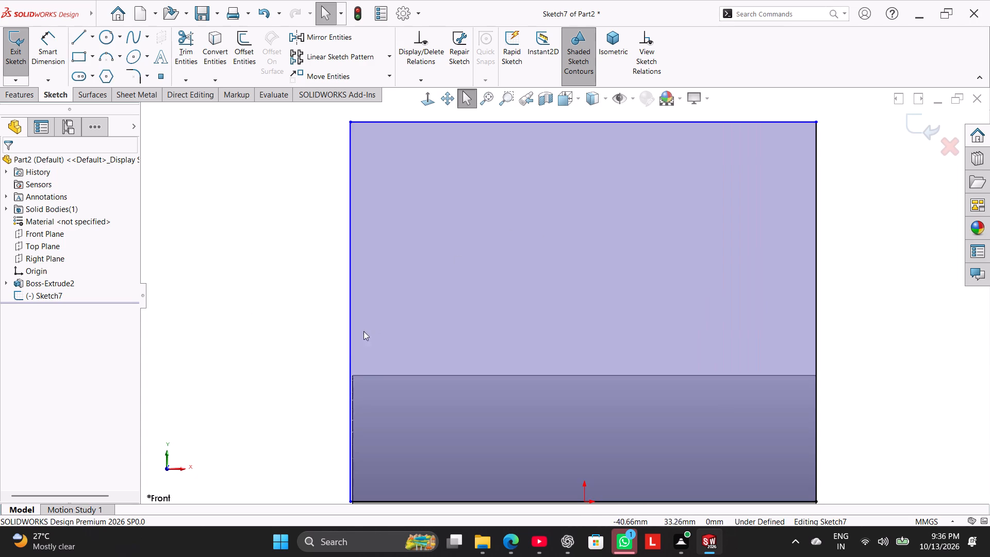
{"action": "left_click_drag", "start_coordinate": [350, 359], "coordinate": [383, 363]}
{"action": "left_click", "coordinate": [331, 342]}
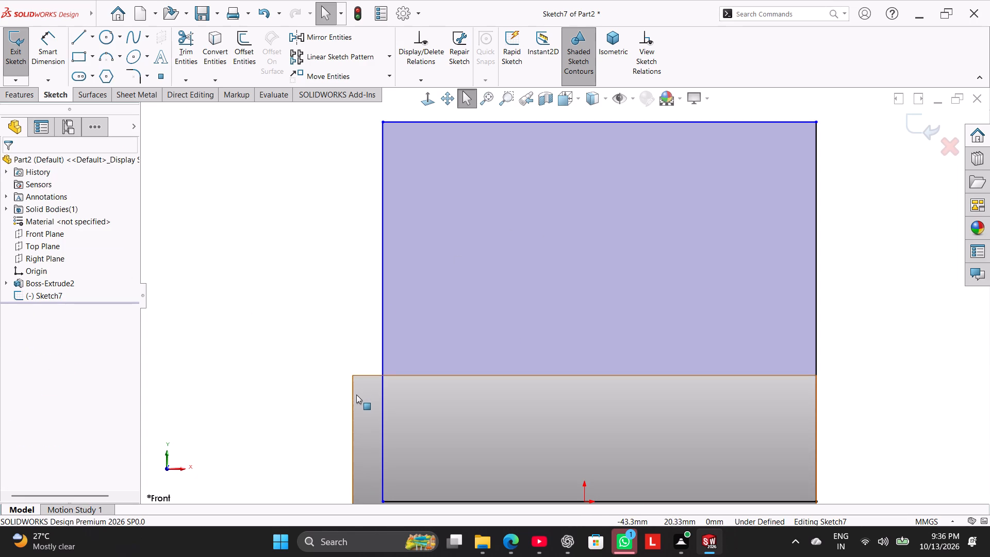
{"action": "left_click", "coordinate": [353, 395], "text": "ctrl"}
{"action": "left_click", "coordinate": [381, 407], "text": "ctrl"}
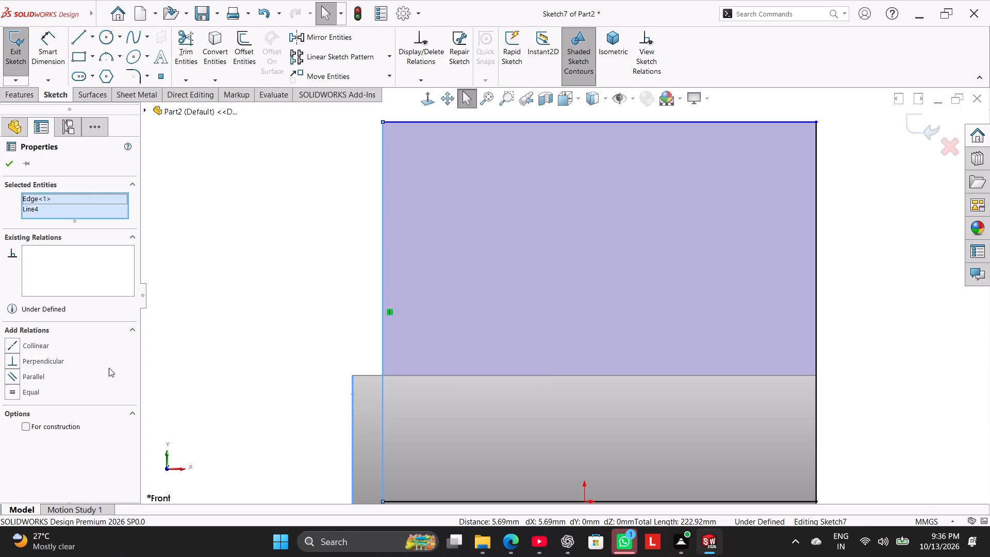
{"action": "left_click", "coordinate": [40, 344]}
{"action": "left_click", "coordinate": [219, 317]}
{"action": "scroll", "coordinate": [302, 340], "scroll_direction": "up", "scroll_amount": 3}
{"action": "scroll", "coordinate": [480, 340], "scroll_direction": "up", "scroll_amount": 2}
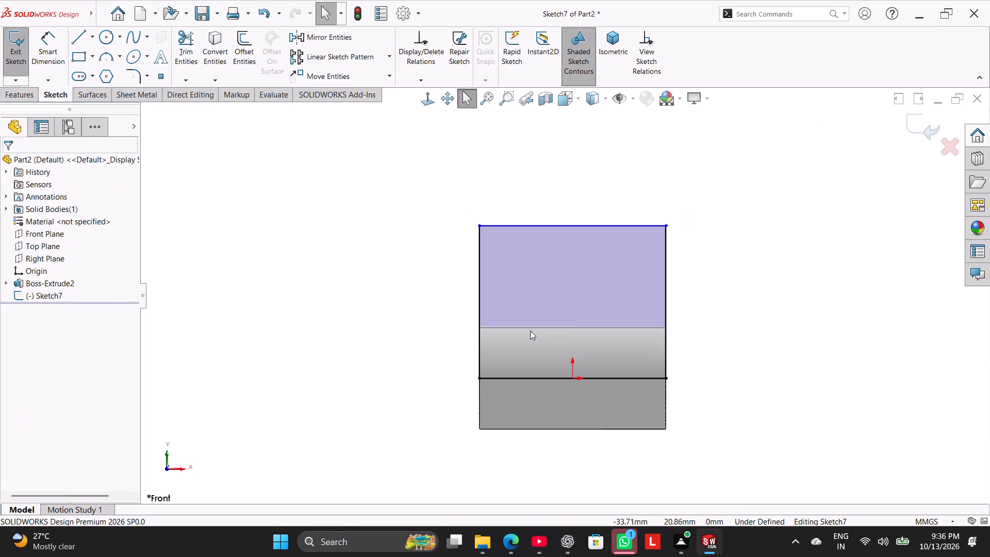
{"action": "scroll", "coordinate": [577, 317], "scroll_direction": "down", "scroll_amount": 2}
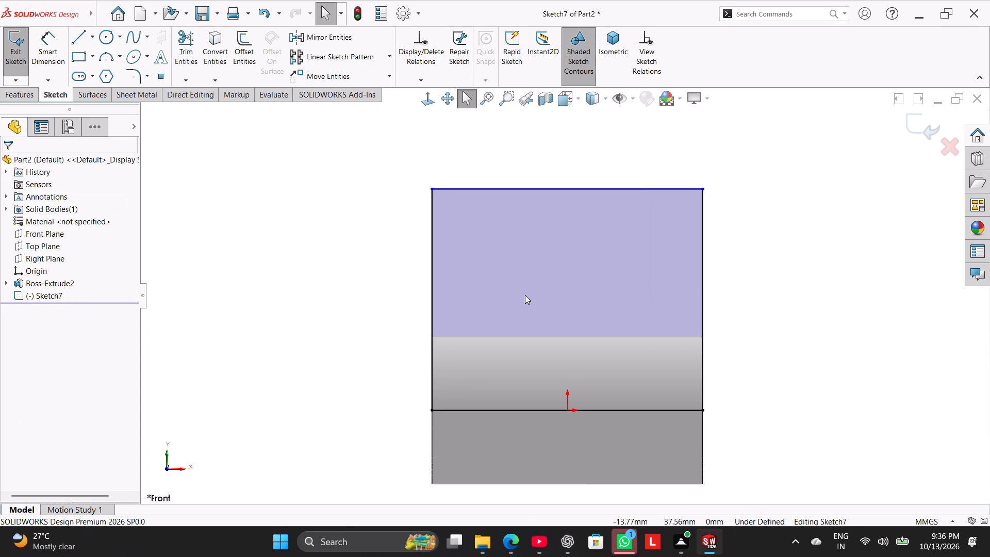
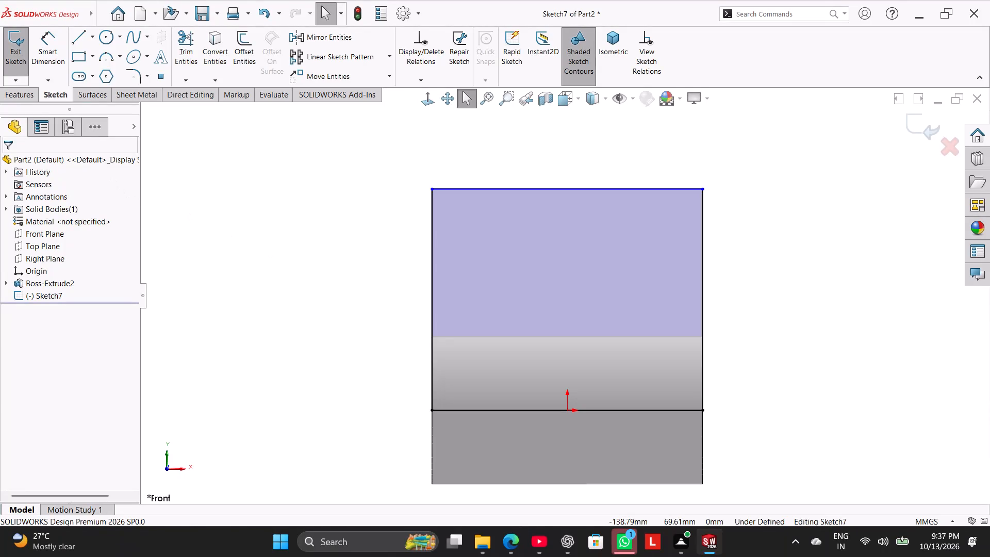
Dimension the rectangle's vertical side to 64+50 mm and exit the sketch.
{"action": "left_click", "coordinate": [45, 51]}
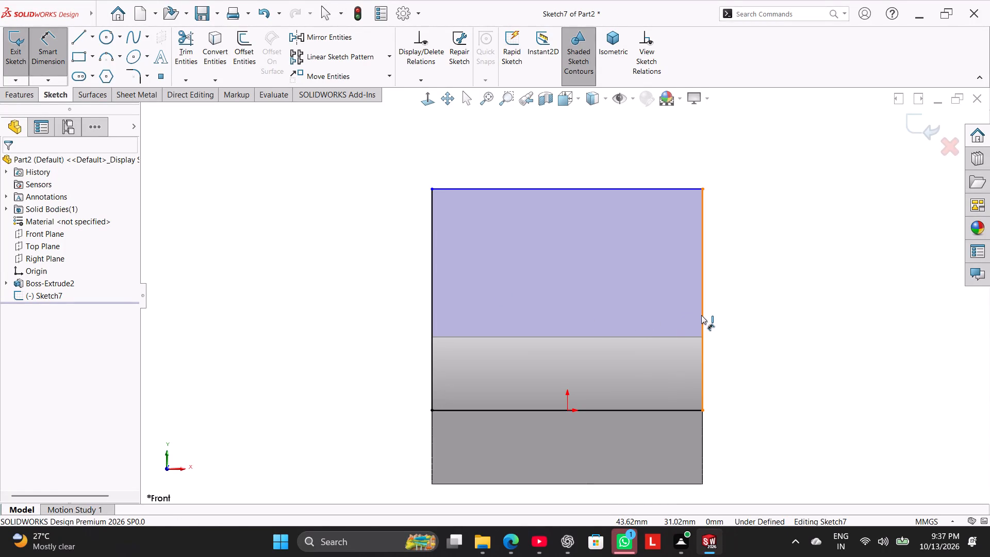
{"action": "left_click", "coordinate": [701, 315]}
{"action": "left_click", "coordinate": [749, 312]}
{"action": "type", "text": "64"}
{"action": "type", "text": "+50"}
{"action": "key", "text": "Return"}
{"action": "scroll", "coordinate": [315, 329], "scroll_direction": "up", "scroll_amount": 2}
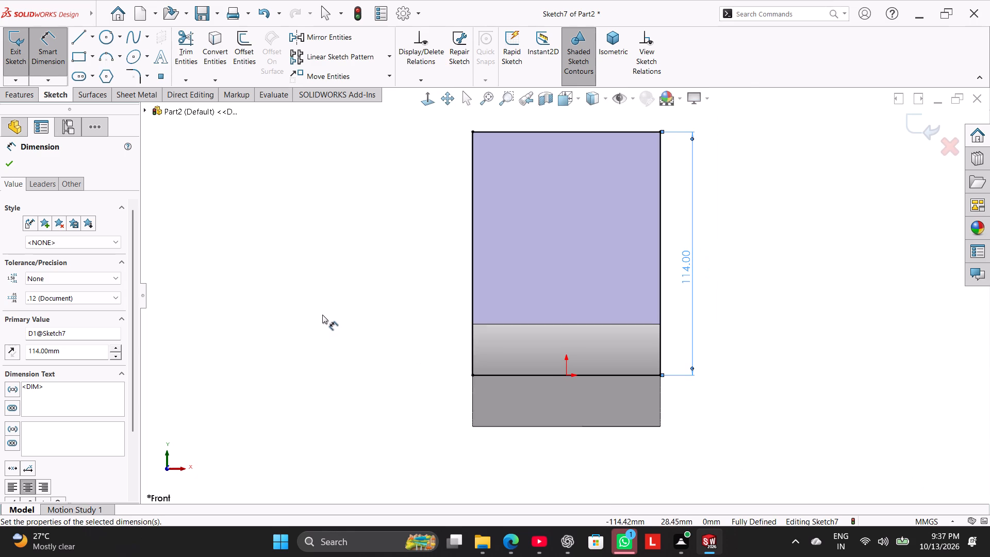
{"action": "right_click", "coordinate": [323, 313]}
{"action": "left_click", "coordinate": [366, 350]}
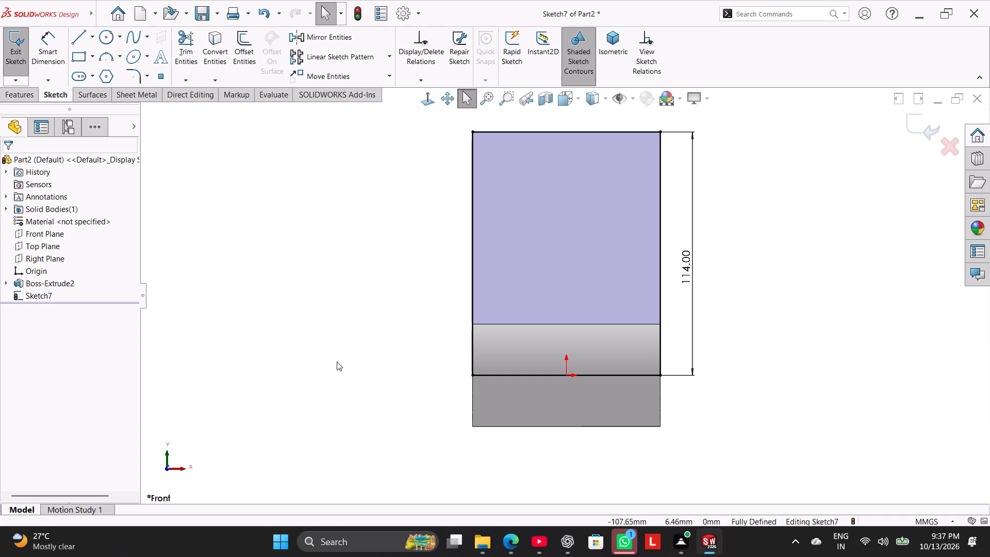
{"action": "right_click_drag", "start_coordinate": [370, 298], "coordinate": [523, 193]}
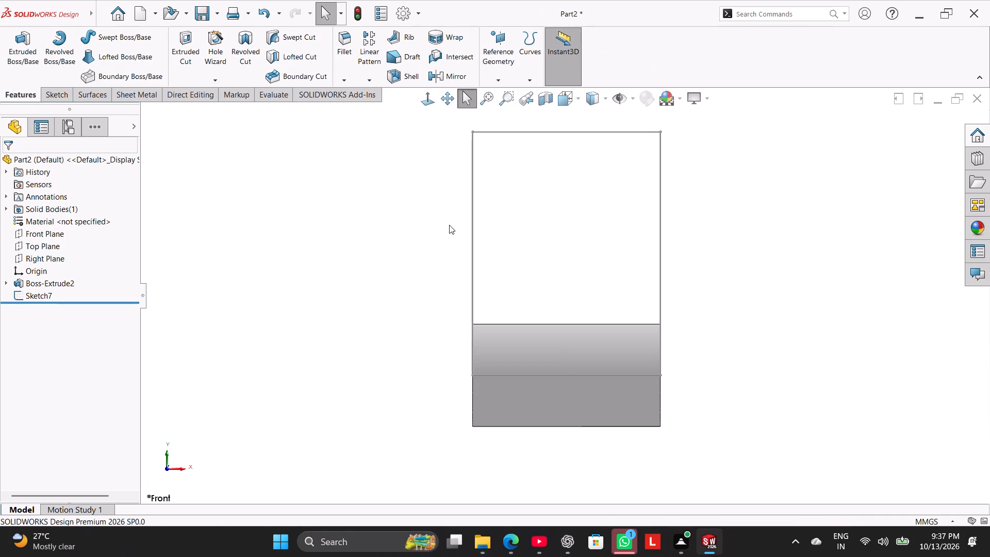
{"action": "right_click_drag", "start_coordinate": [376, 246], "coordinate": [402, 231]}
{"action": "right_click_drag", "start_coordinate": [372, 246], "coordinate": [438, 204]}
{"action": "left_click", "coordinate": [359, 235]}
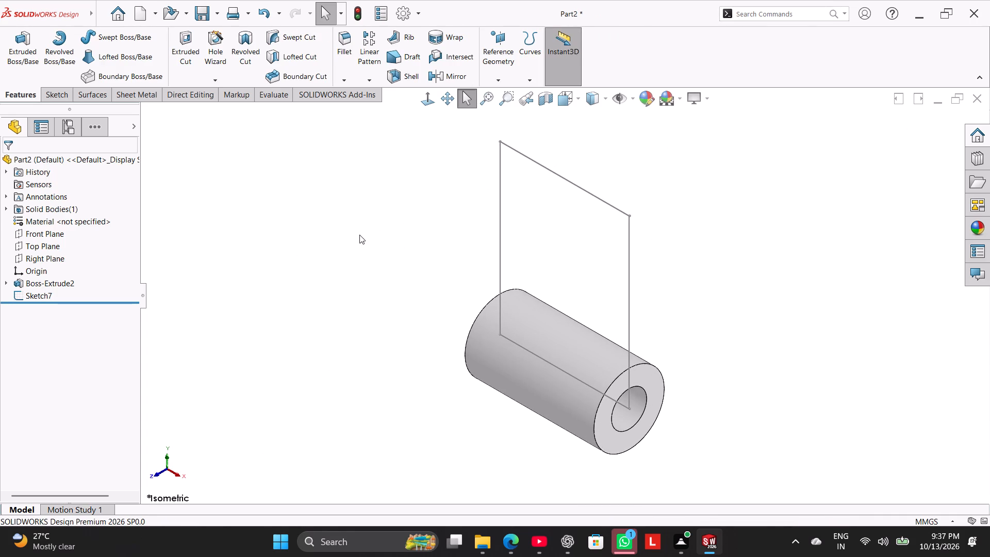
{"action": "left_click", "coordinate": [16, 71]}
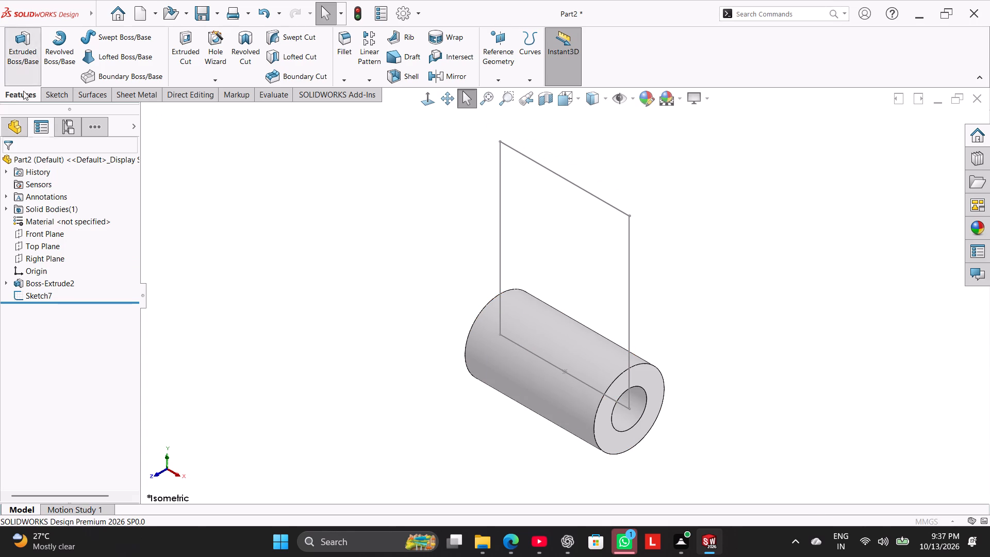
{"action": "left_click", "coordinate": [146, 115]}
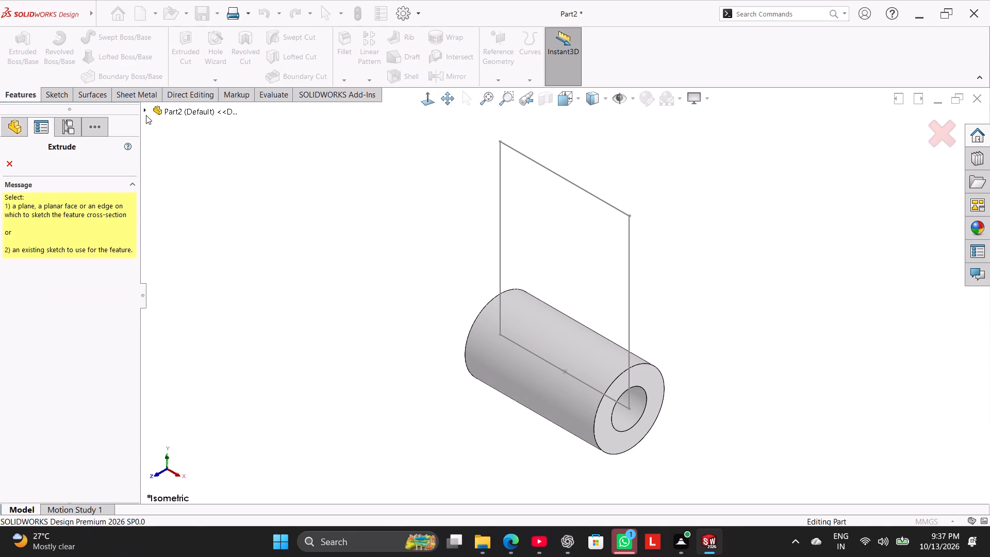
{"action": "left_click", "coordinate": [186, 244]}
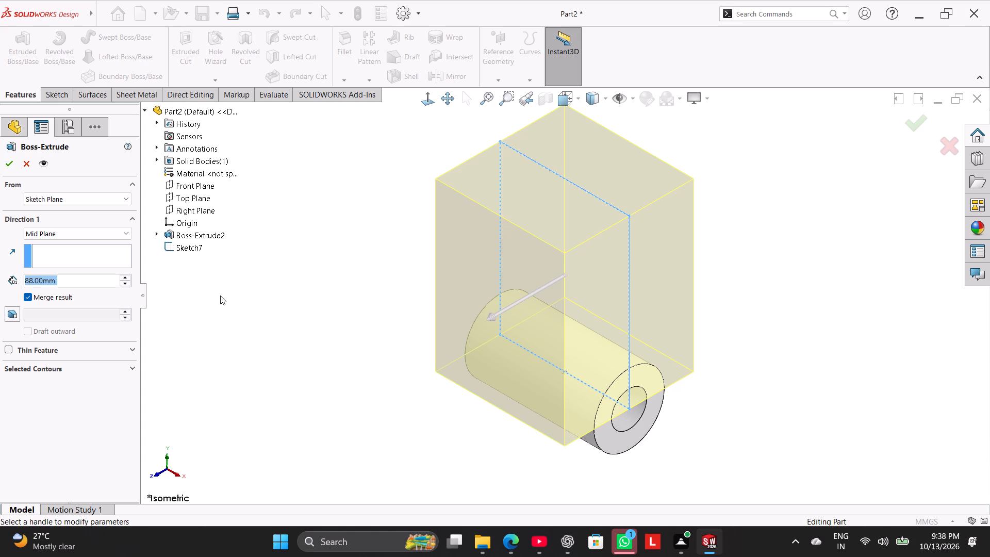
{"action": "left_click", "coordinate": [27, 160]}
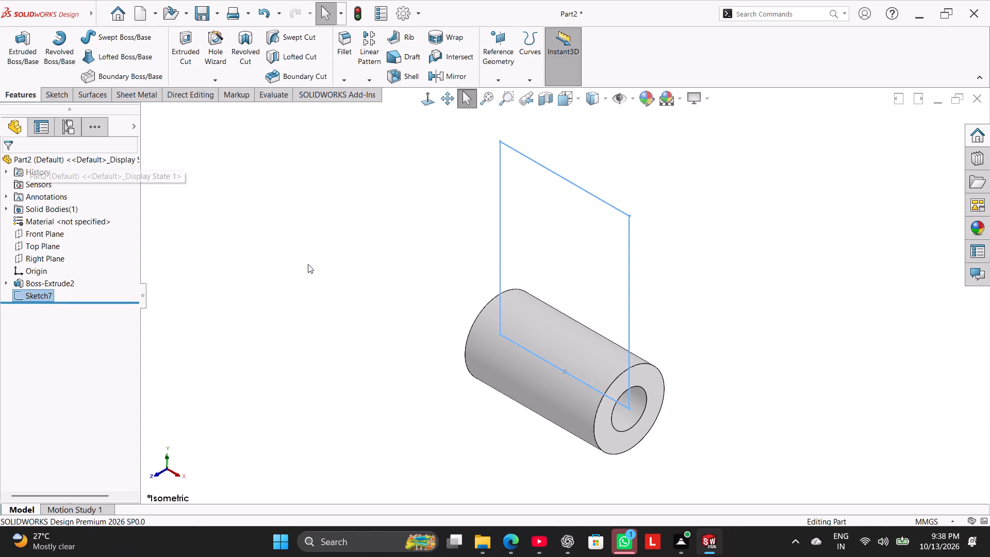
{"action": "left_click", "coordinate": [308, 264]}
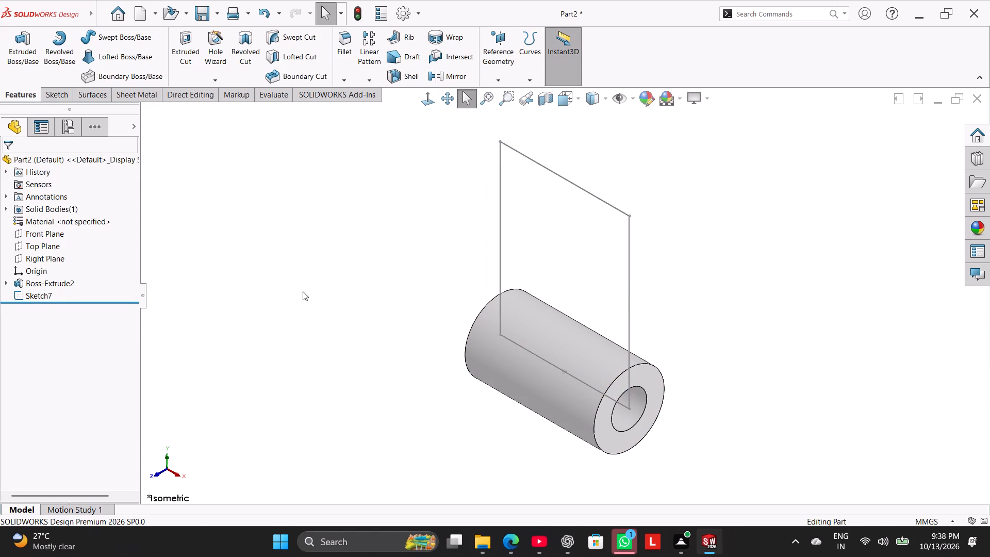
On the hub's end face, sketch lines about 107 mm up from the outer circle's side, about 16 mm across, and back down; exit the sketch.
{"action": "left_click", "coordinate": [431, 93]}
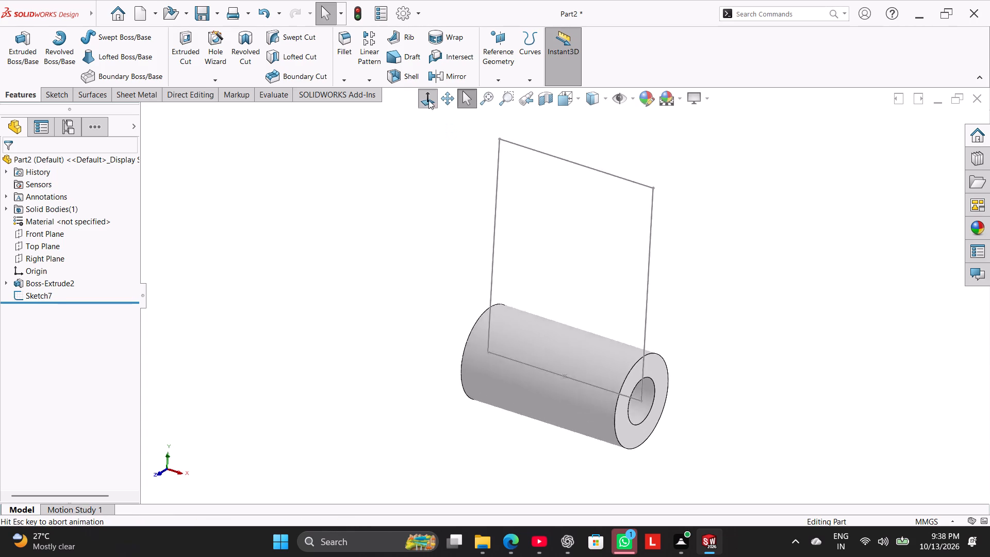
{"action": "left_click", "coordinate": [409, 196]}
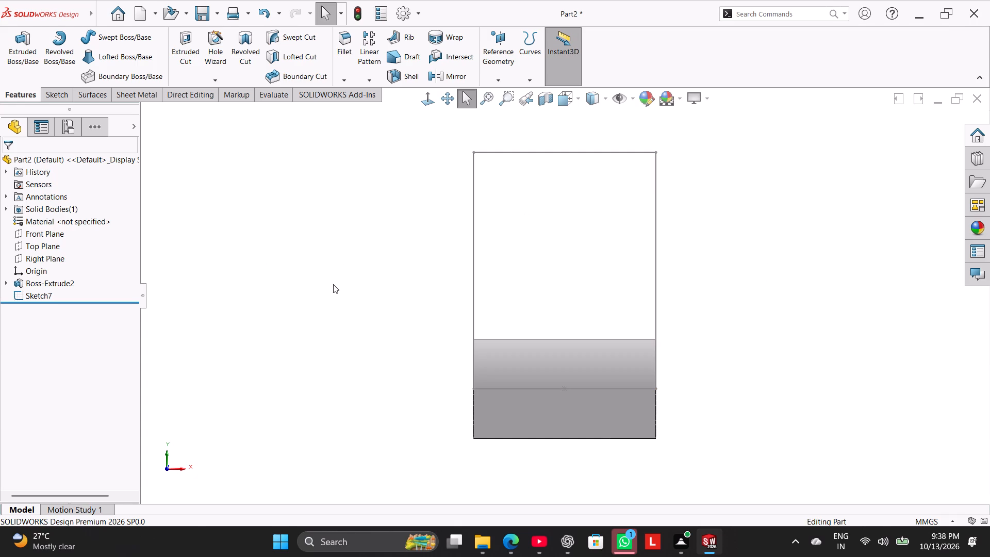
{"action": "right_click_drag", "start_coordinate": [332, 286], "coordinate": [467, 194]}
{"action": "left_click", "coordinate": [646, 375]}
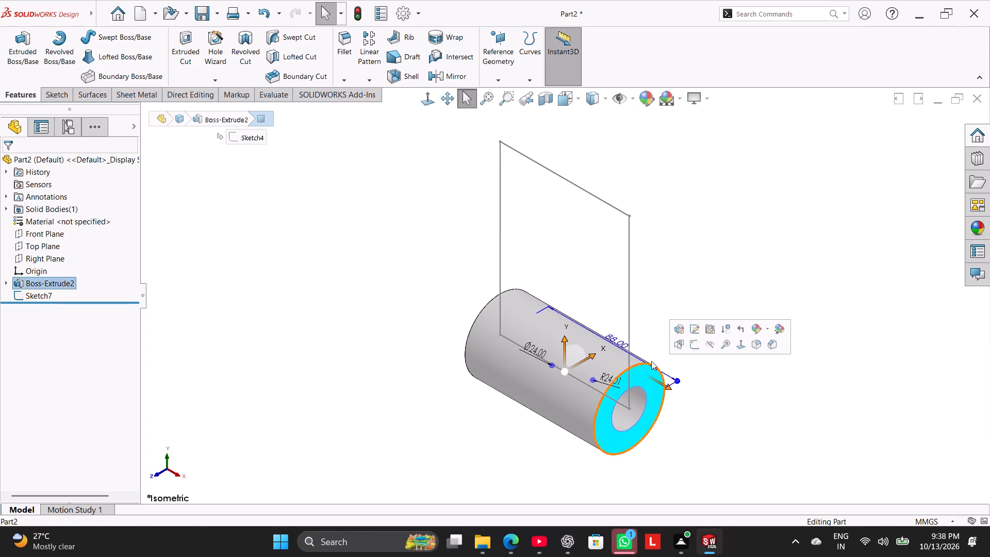
{"action": "left_click", "coordinate": [693, 341]}
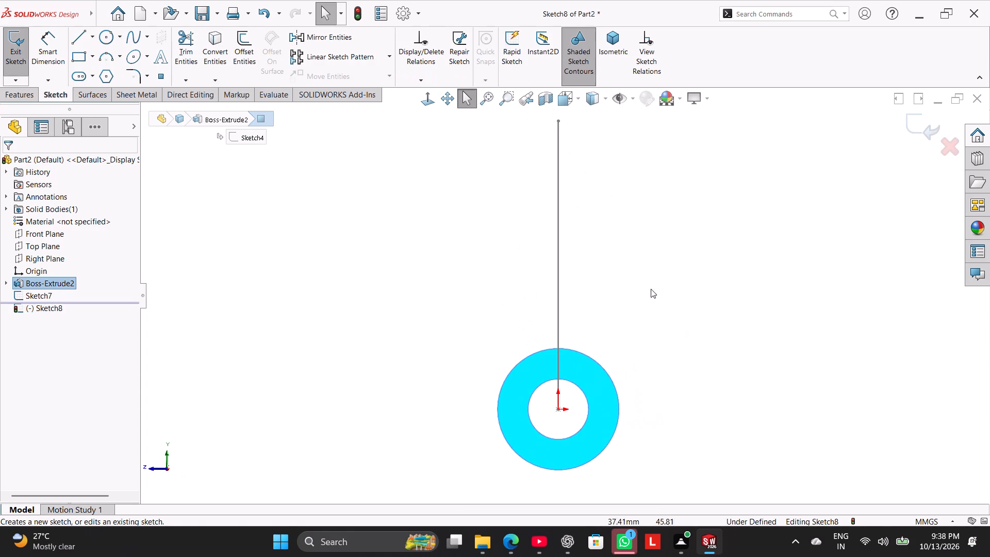
{"action": "left_click", "coordinate": [646, 278]}
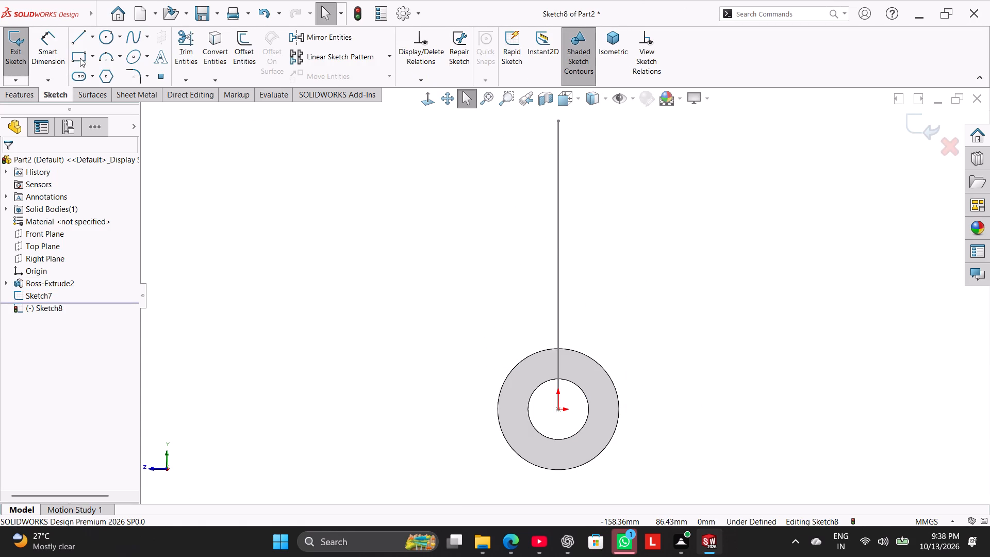
{"action": "left_click", "coordinate": [81, 38]}
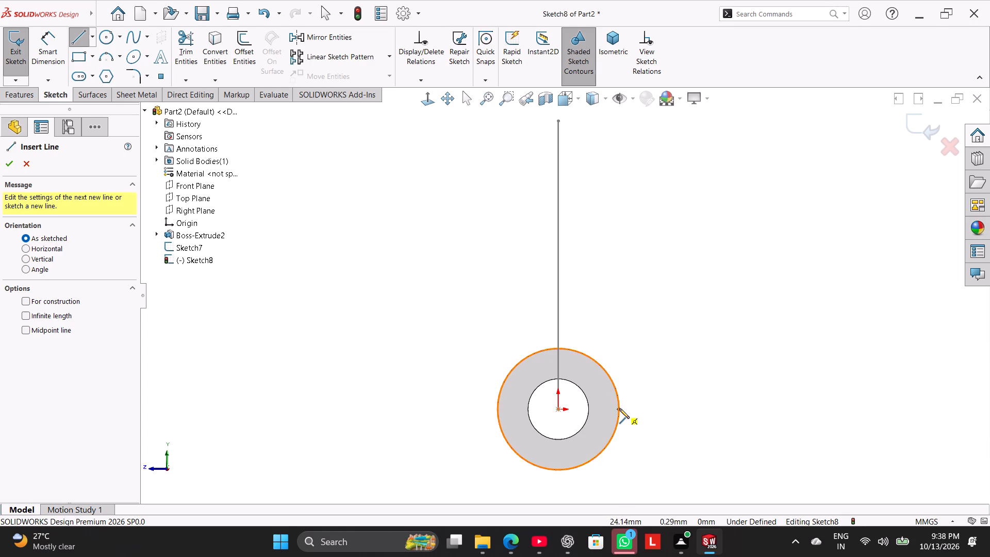
{"action": "left_click", "coordinate": [618, 397]}
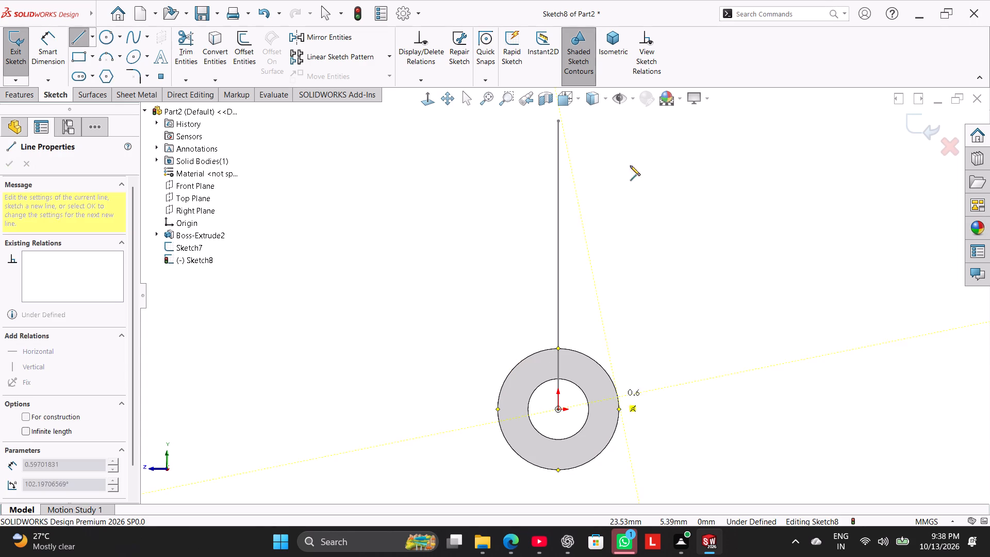
{"action": "left_click", "coordinate": [618, 138]}
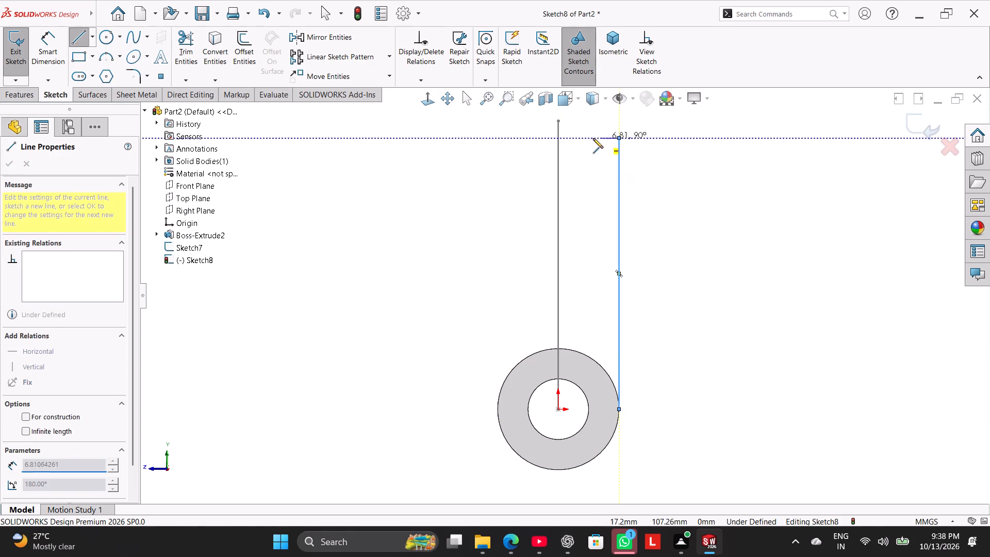
{"action": "left_click", "coordinate": [578, 141]}
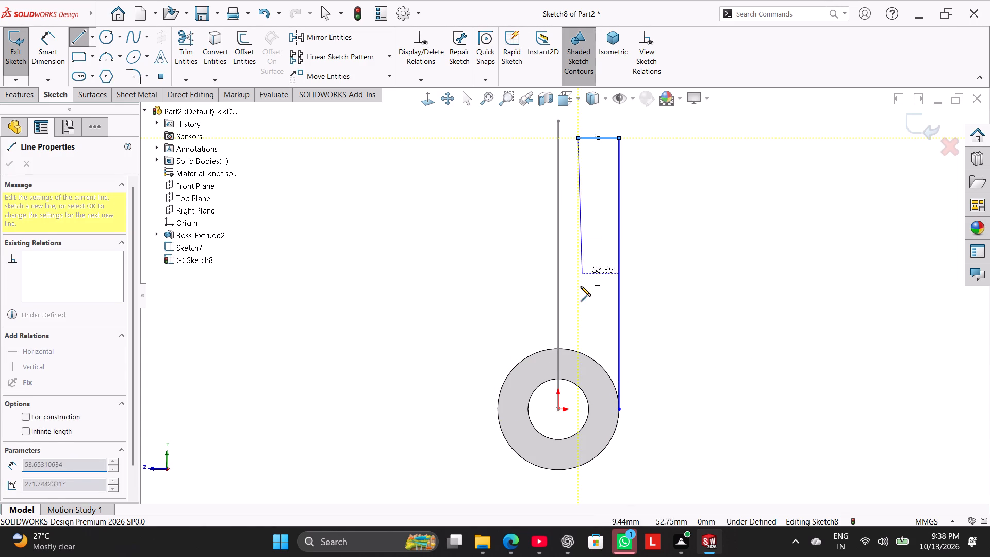
{"action": "left_click", "coordinate": [583, 352]}
{"action": "right_click", "coordinate": [508, 316]}
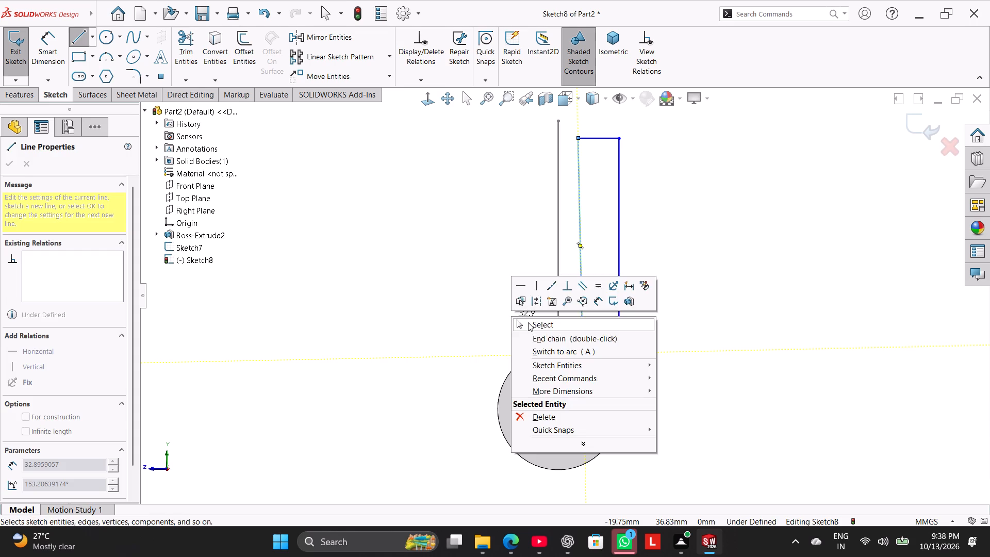
{"action": "left_click", "coordinate": [529, 322]}
{"action": "right_click_drag", "start_coordinate": [416, 370], "coordinate": [518, 253]}
{"action": "right_click_drag", "start_coordinate": [419, 335], "coordinate": [483, 238]}
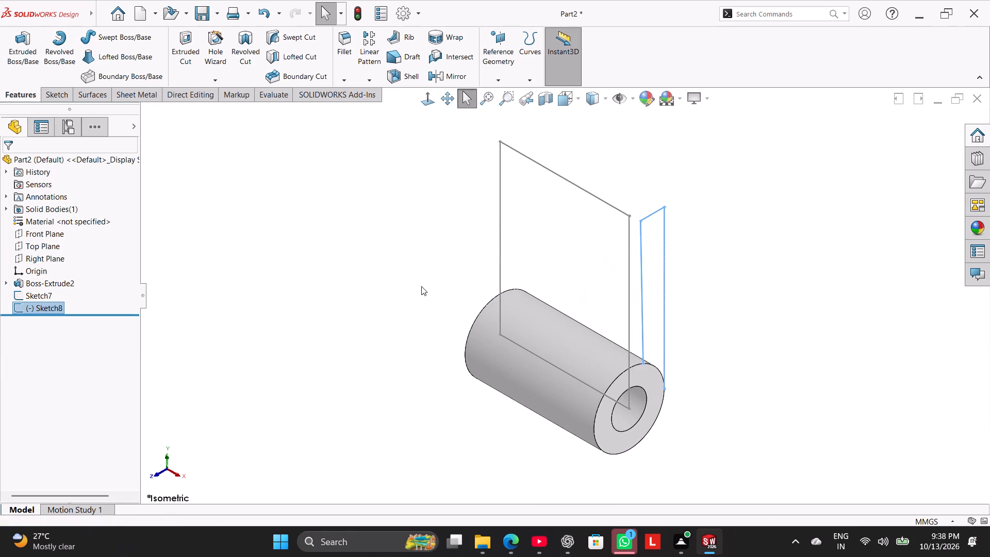
Hide Sketch7, the Front Plane rectangle sketch.
{"action": "right_click", "coordinate": [43, 294]}
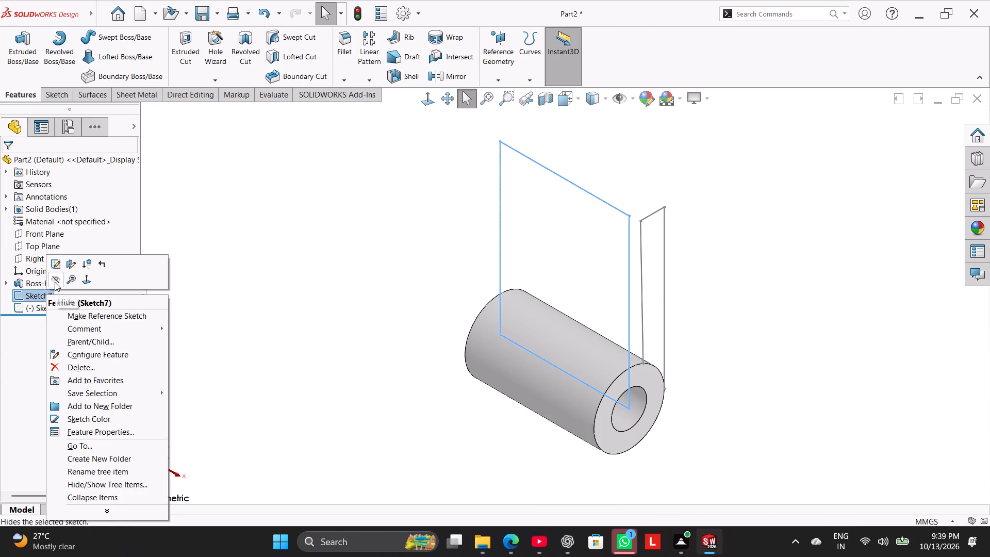
{"action": "left_click", "coordinate": [55, 282]}
Reopen Sketch8 and make the long outer vertical line tangent to the hub's outer circle.
{"action": "right_click", "coordinate": [47, 309]}
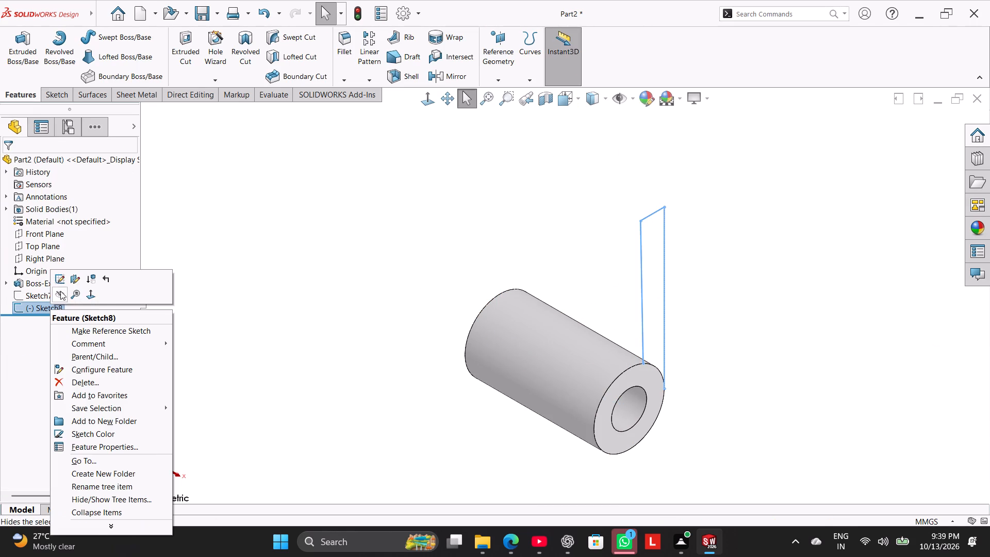
{"action": "left_click", "coordinate": [60, 284]}
{"action": "left_click", "coordinate": [301, 265]}
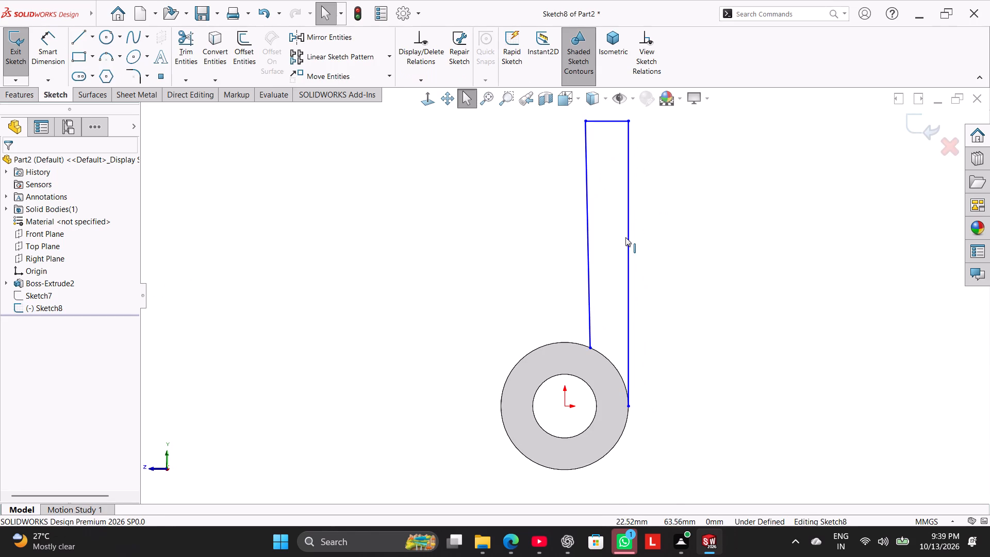
{"action": "left_click", "coordinate": [629, 244]}
{"action": "left_click", "coordinate": [675, 202]}
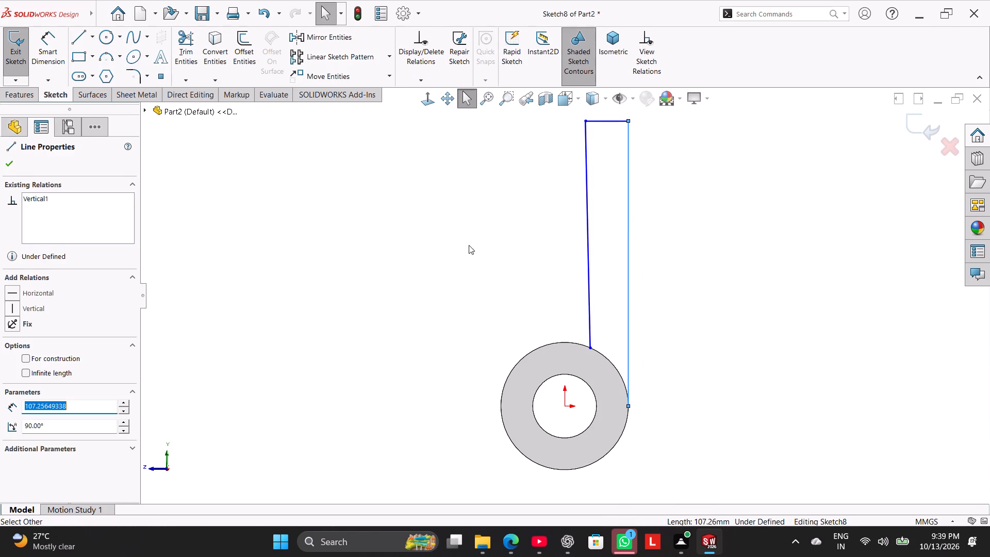
{"action": "left_click", "coordinate": [458, 245]}
{"action": "left_click", "coordinate": [628, 358]}
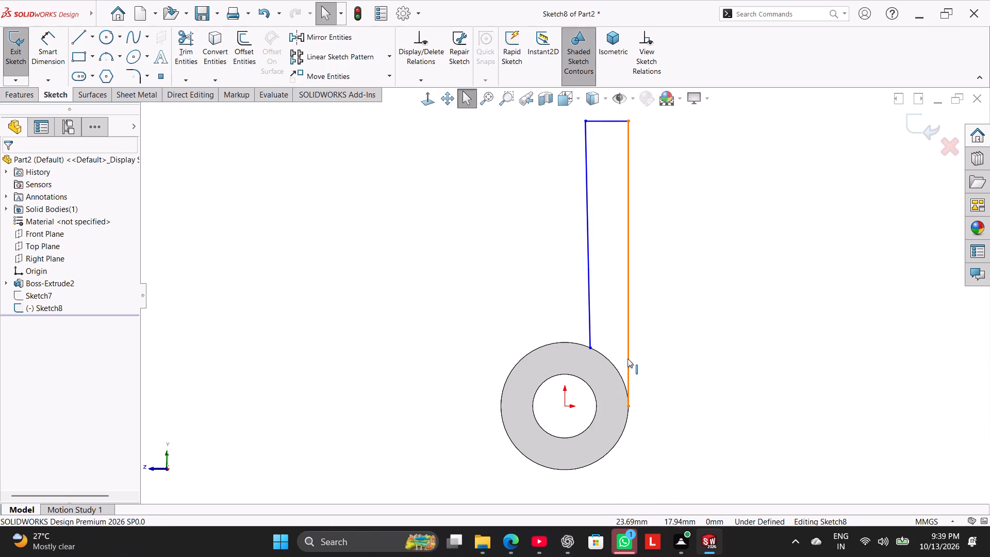
{"action": "left_click", "coordinate": [615, 366], "text": "ctrl"}
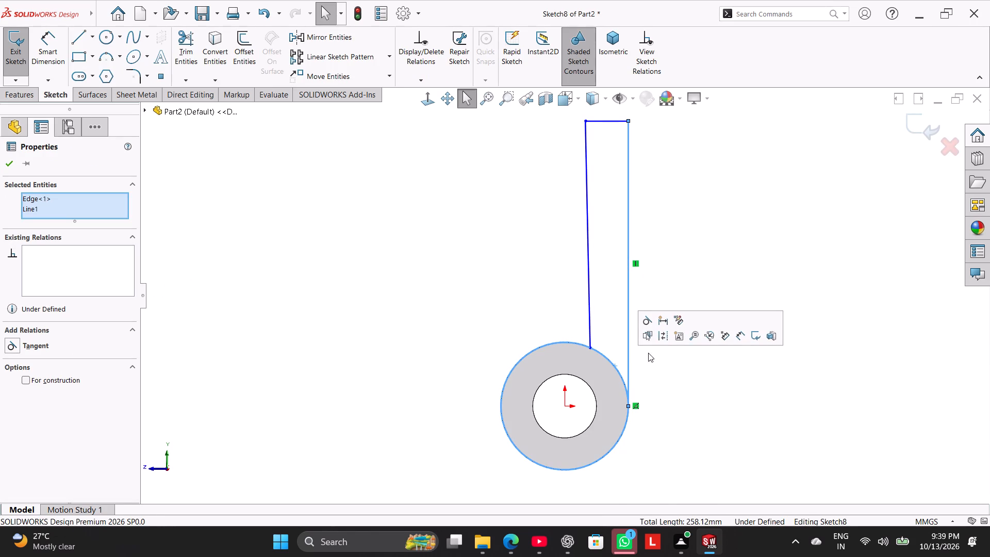
{"action": "left_click_drag", "start_coordinate": [644, 324], "coordinate": [644, 319]}
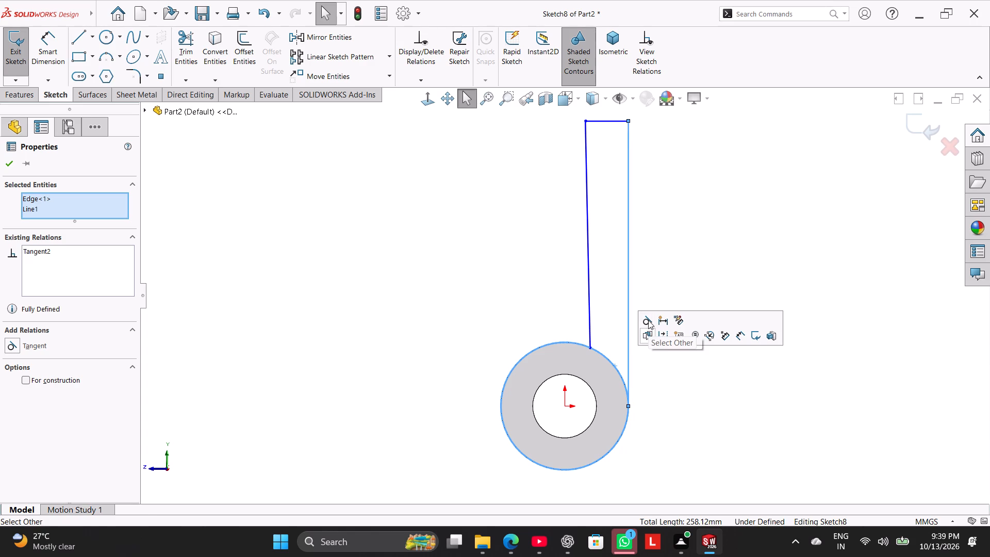
{"action": "left_click", "coordinate": [654, 253]}
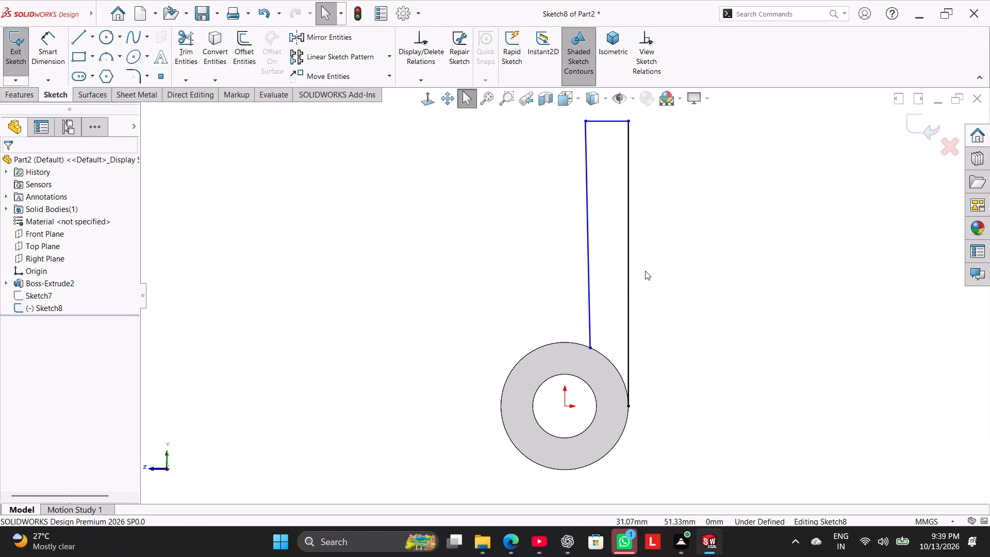
Dimension the short top line of the arm outline to 15 mm.
{"action": "scroll", "coordinate": [600, 144], "scroll_direction": "up", "scroll_amount": 2}
{"action": "scroll", "coordinate": [613, 137], "scroll_direction": "down", "scroll_amount": 2}
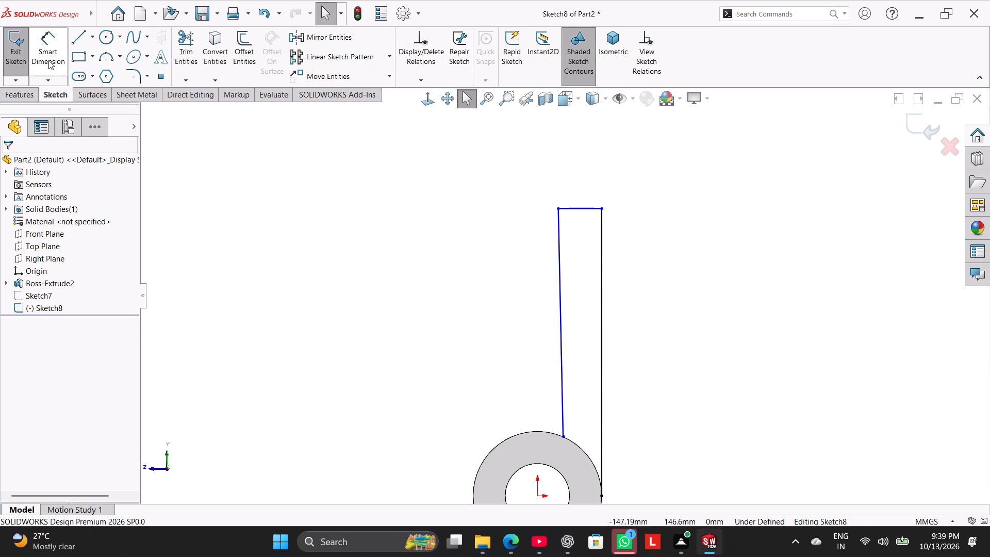
{"action": "left_click", "coordinate": [48, 58]}
{"action": "left_click", "coordinate": [580, 207]}
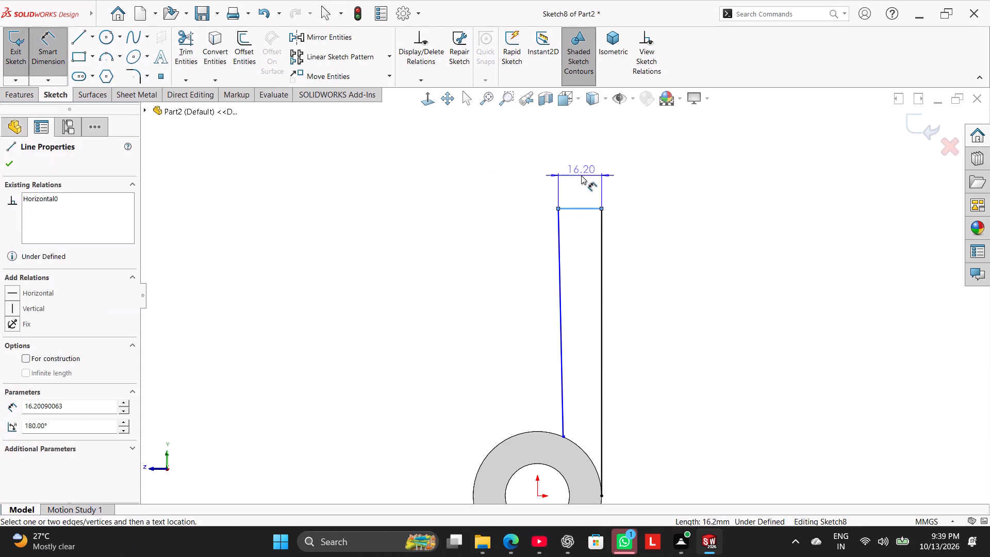
{"action": "left_click", "coordinate": [581, 175]}
{"action": "key", "text": "1"}
{"action": "key", "text": "5"}
{"action": "key", "text": "Return"}
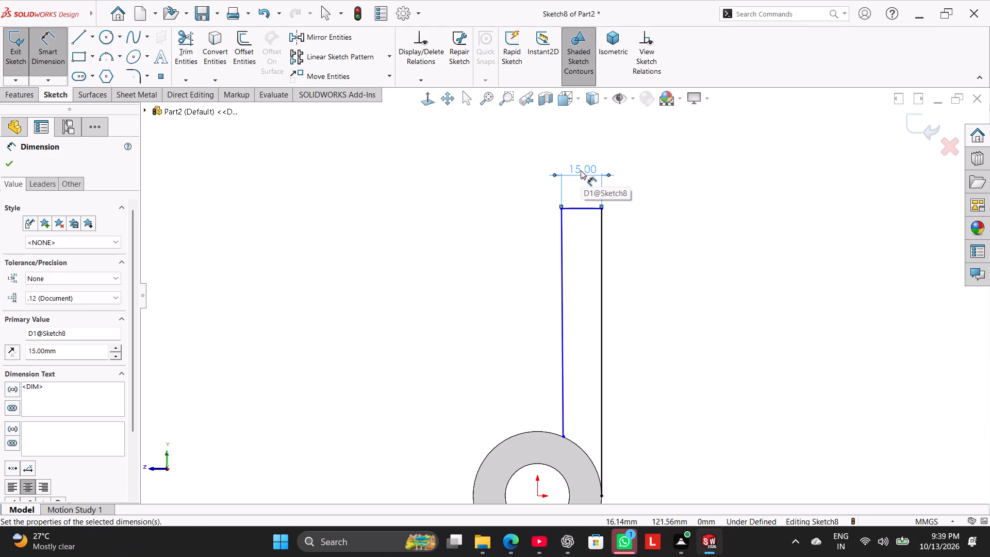
{"action": "right_click", "coordinate": [675, 227]}
{"action": "left_click", "coordinate": [716, 257]}
Make the slightly slanted inner line of the arm outline vertical.
{"action": "right_click", "coordinate": [561, 277]}
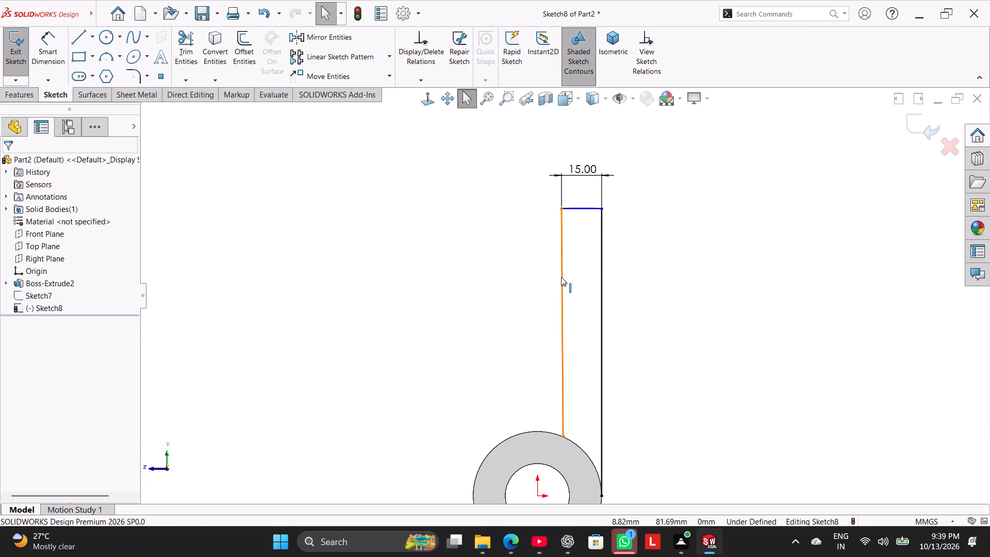
{"action": "left_click", "coordinate": [584, 247]}
{"action": "left_click", "coordinate": [490, 265]}
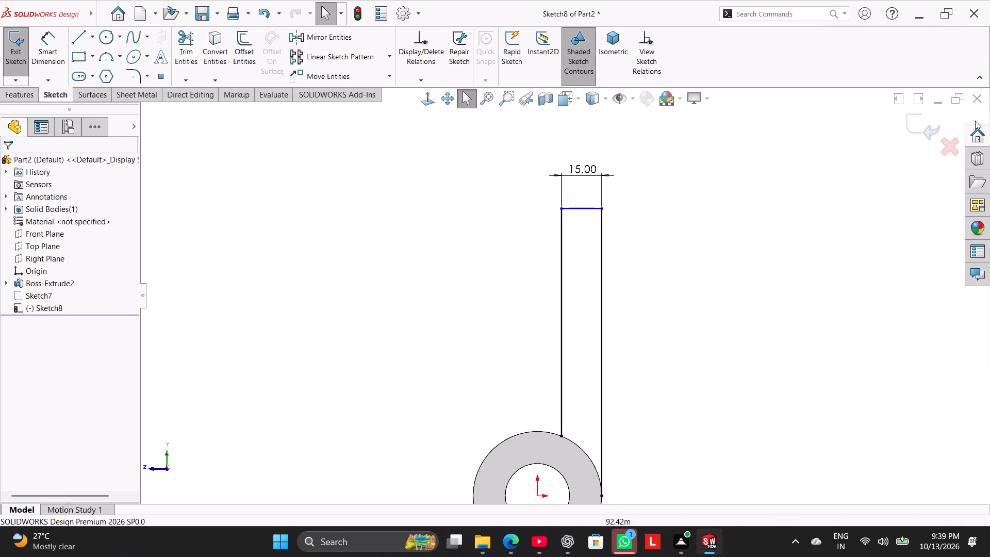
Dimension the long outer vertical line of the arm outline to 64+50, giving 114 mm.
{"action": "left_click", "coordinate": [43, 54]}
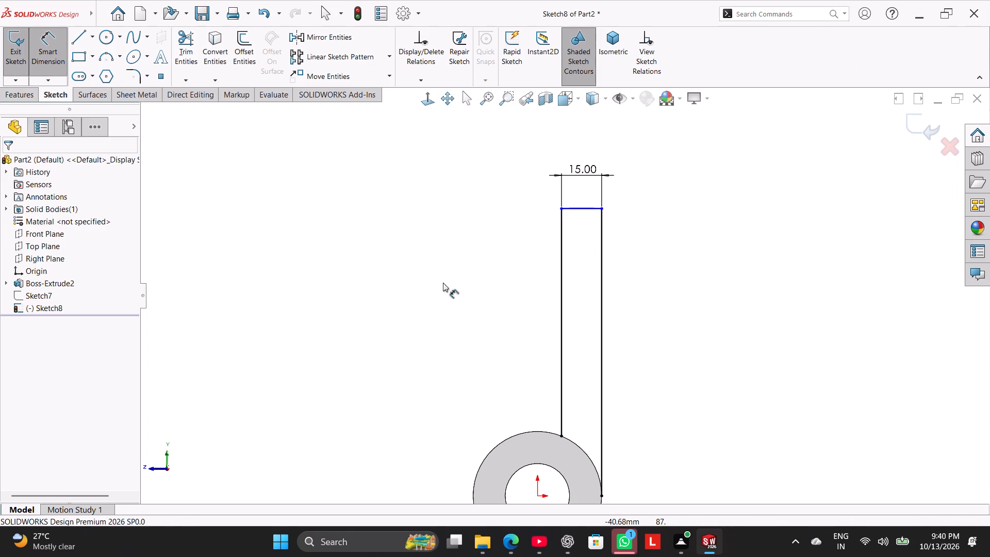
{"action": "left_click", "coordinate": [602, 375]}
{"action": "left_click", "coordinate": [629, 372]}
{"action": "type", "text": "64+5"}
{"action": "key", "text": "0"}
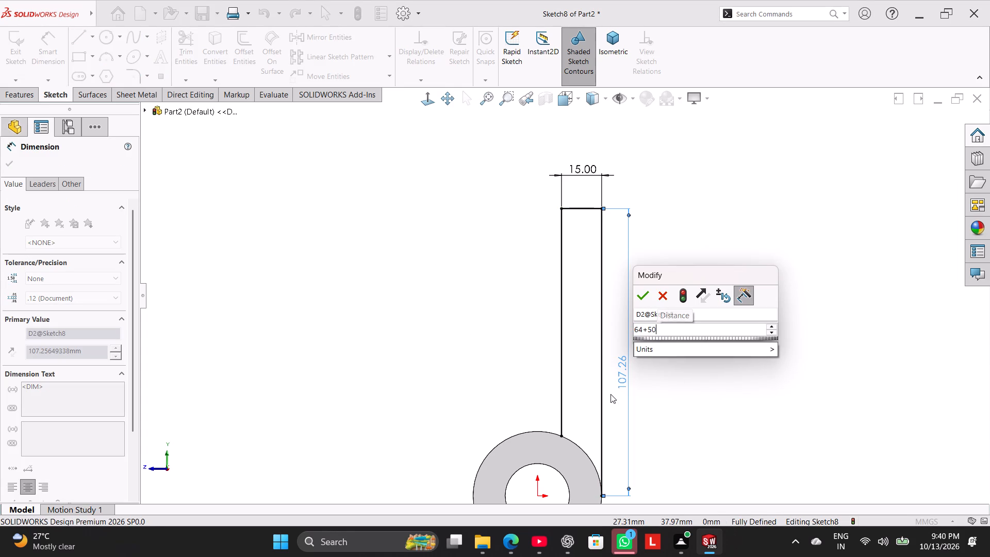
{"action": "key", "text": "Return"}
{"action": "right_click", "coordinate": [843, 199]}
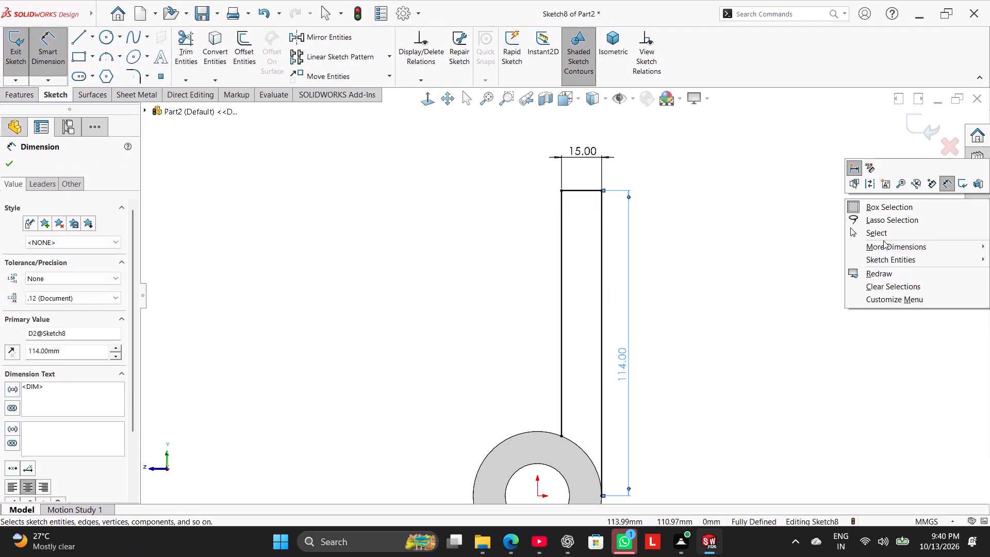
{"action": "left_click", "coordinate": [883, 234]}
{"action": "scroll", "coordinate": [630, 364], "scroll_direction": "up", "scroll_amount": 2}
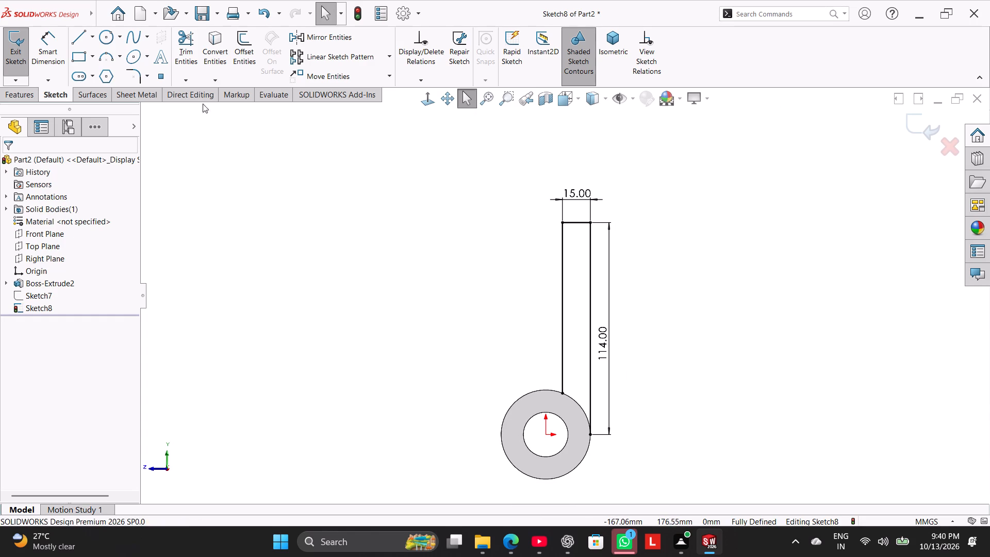
Delete all the arm outline lines in Sketch8, together with their 114 mm and 15 mm dimensions.
{"action": "left_click", "coordinate": [14, 92]}
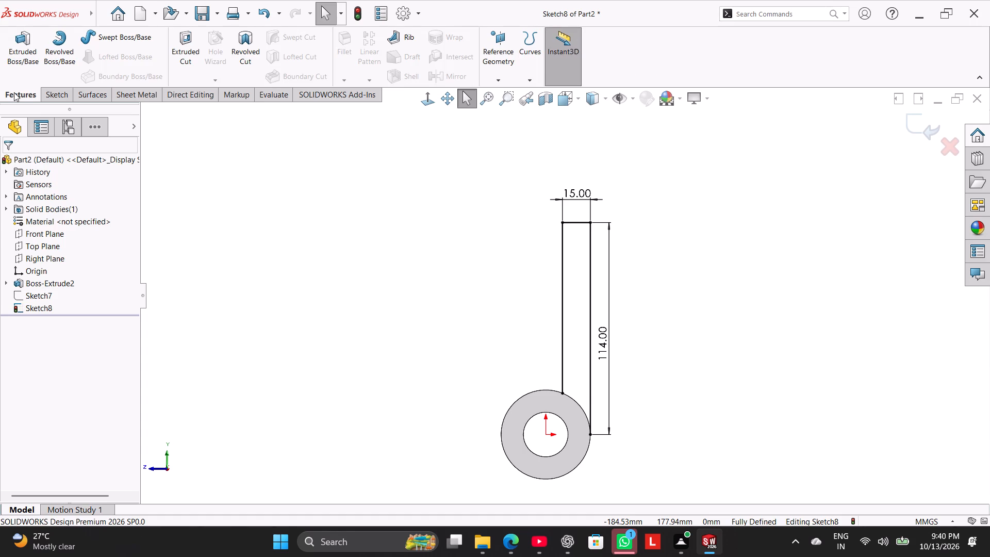
{"action": "left_click", "coordinate": [295, 238]}
{"action": "middle_click_drag", "start_coordinate": [301, 241], "coordinate": [286, 265]}
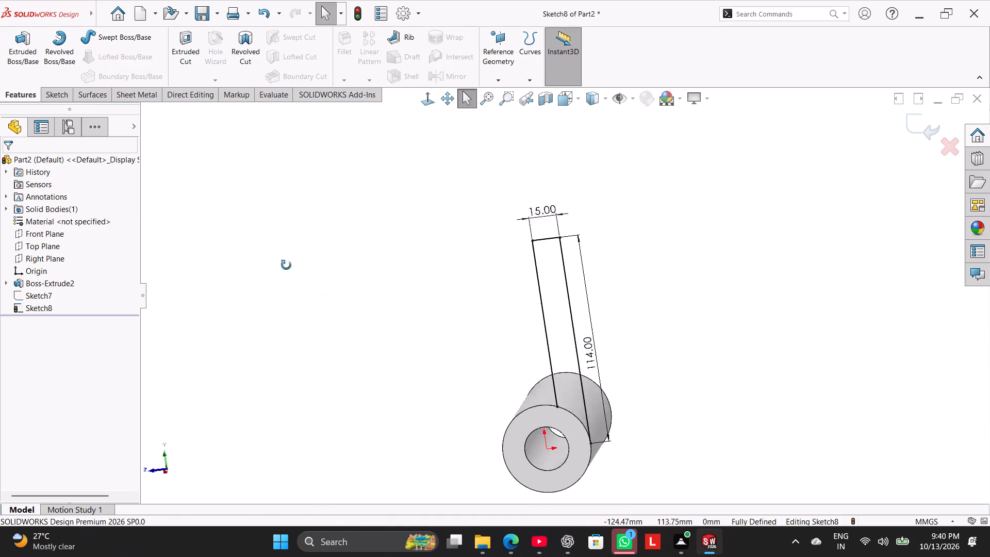
{"action": "middle_click_drag", "start_coordinate": [286, 265], "coordinate": [321, 302]}
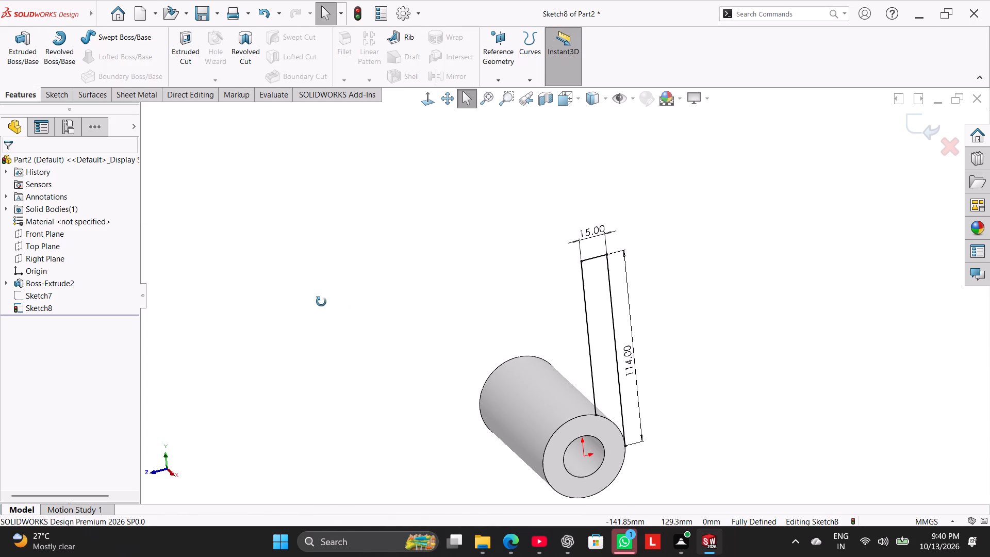
{"action": "middle_click_drag", "start_coordinate": [321, 302], "coordinate": [321, 293]}
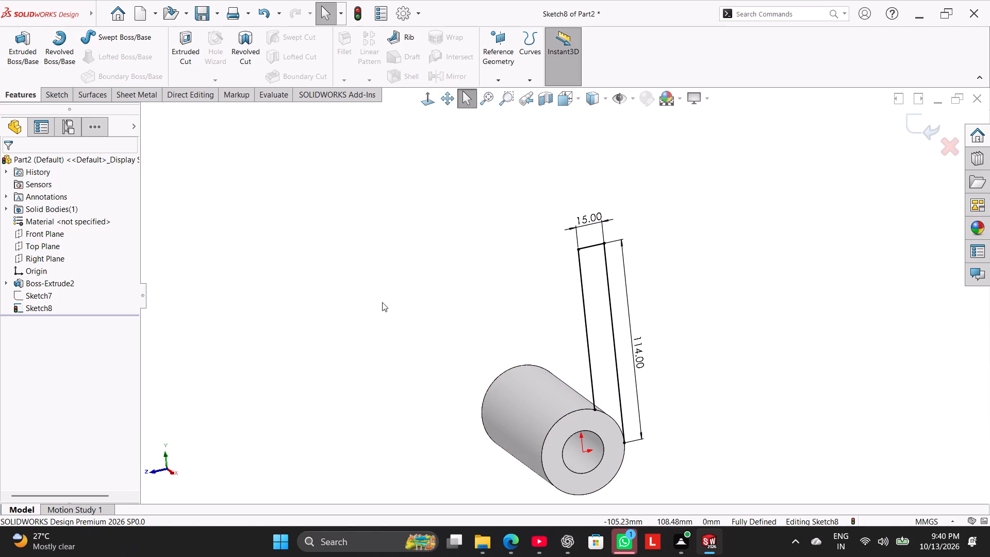
{"action": "left_click_drag", "start_coordinate": [802, 284], "coordinate": [465, 341]}
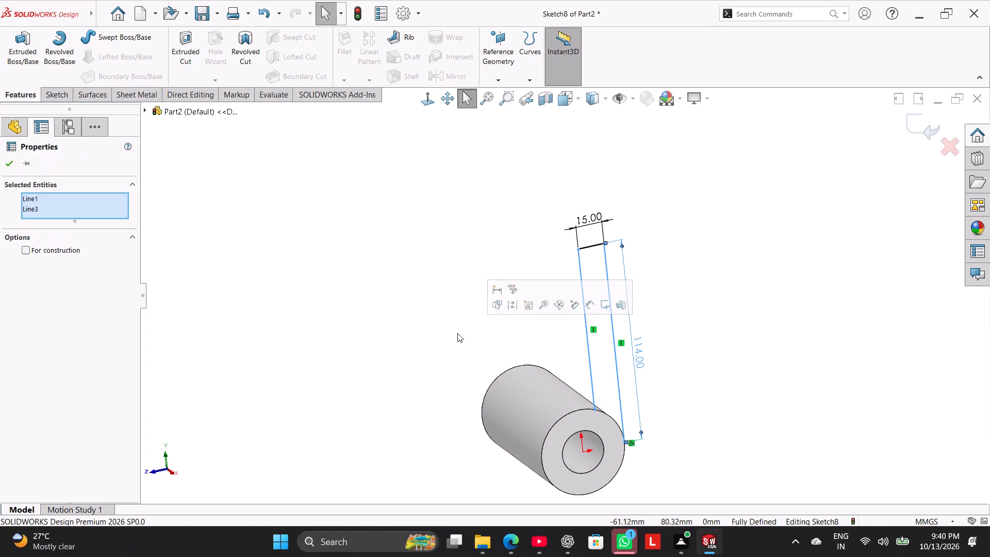
{"action": "right_click", "coordinate": [384, 312]}
{"action": "left_click", "coordinate": [434, 436]}
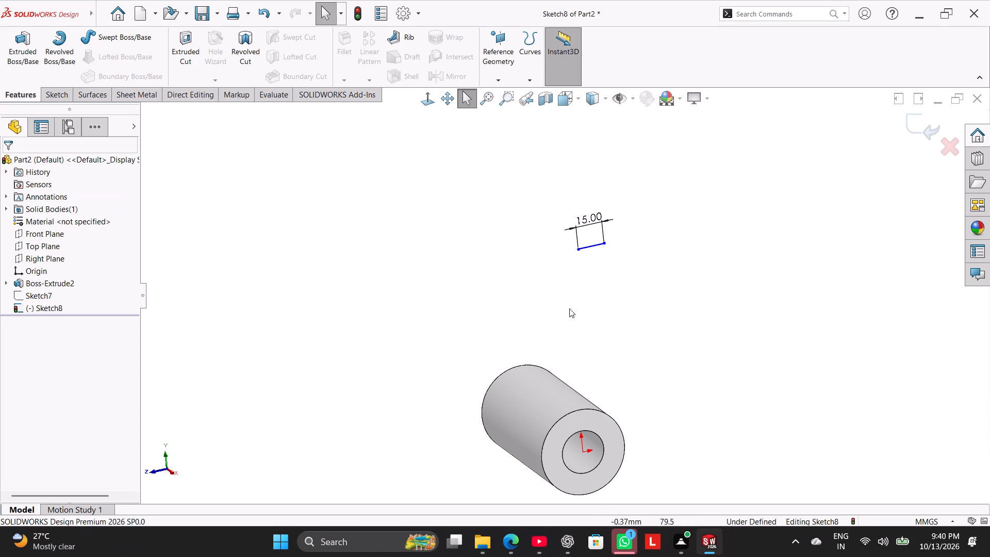
{"action": "left_click_drag", "start_coordinate": [692, 281], "coordinate": [490, 199]}
{"action": "right_click", "coordinate": [376, 290]}
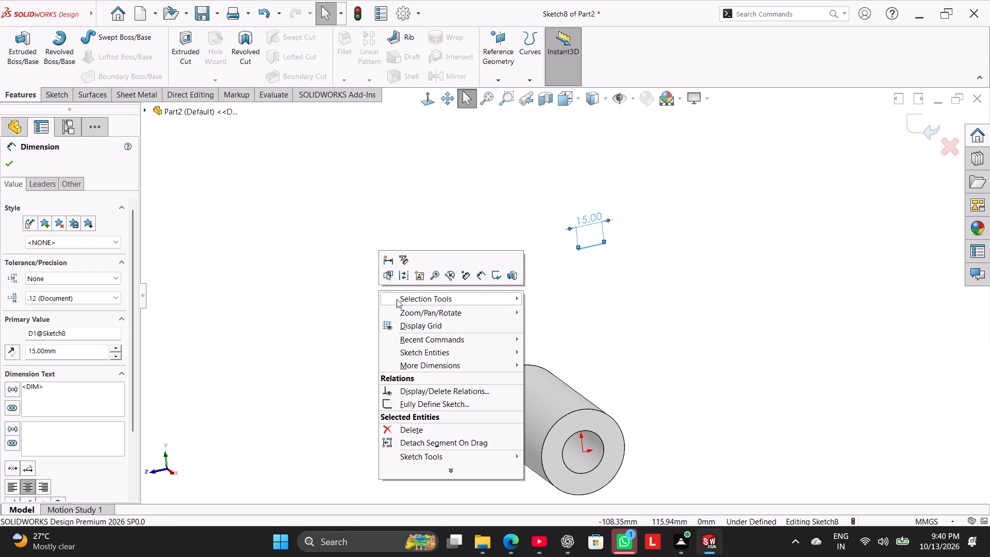
{"action": "left_click", "coordinate": [412, 435]}
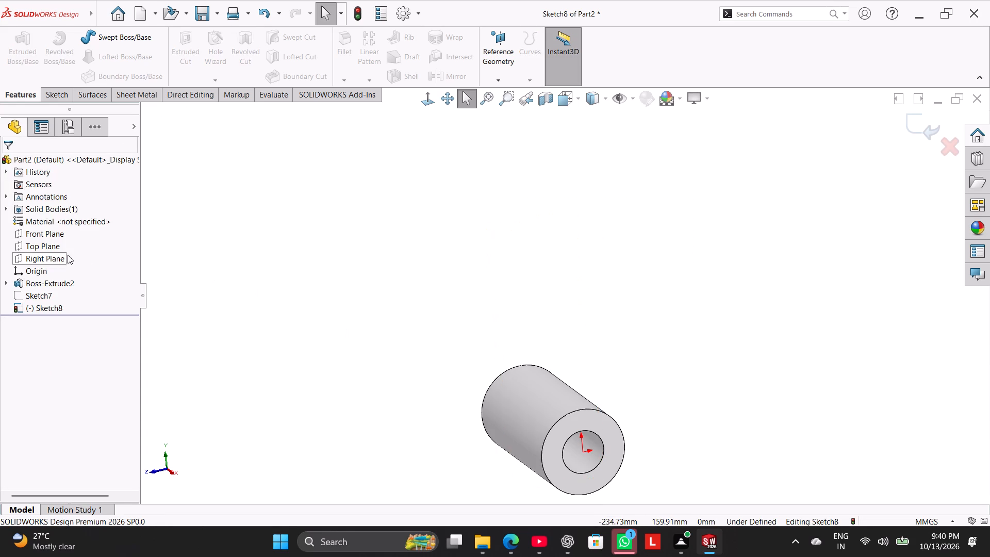
Leave the emptied Sketch8 and start a new sketch on the Right Plane.
{"action": "middle_click_drag", "start_coordinate": [221, 293], "coordinate": [255, 358]}
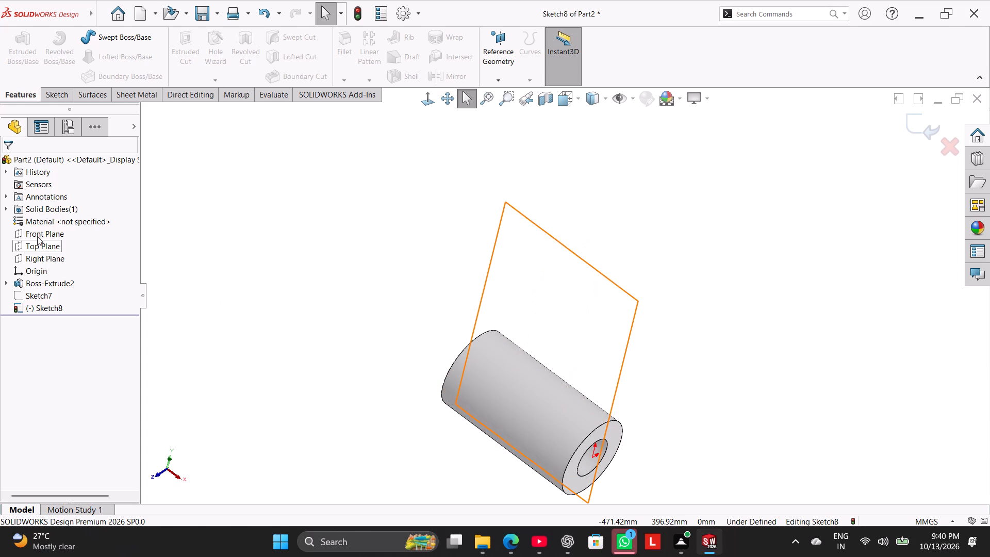
{"action": "left_click", "coordinate": [39, 258]}
{"action": "left_click", "coordinate": [52, 243]}
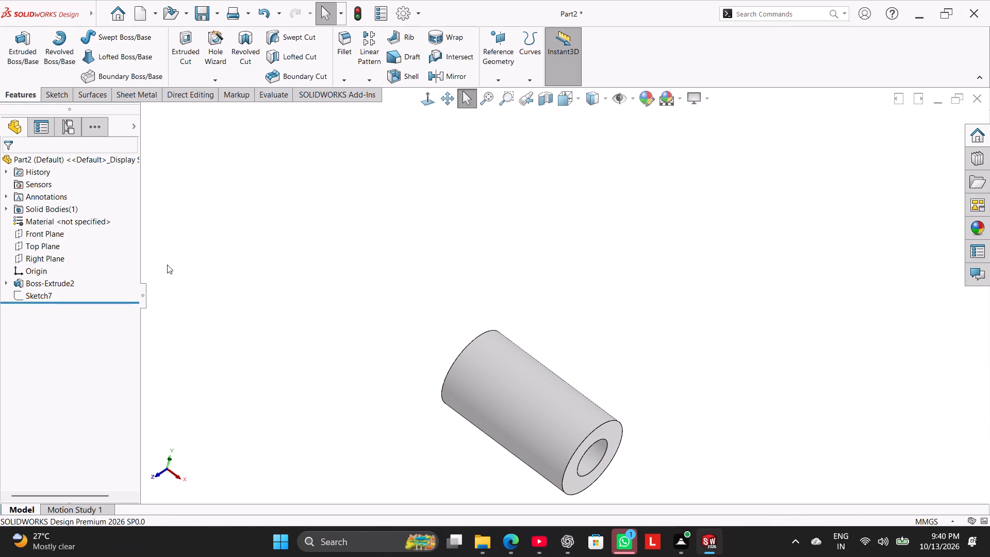
{"action": "left_click", "coordinate": [42, 258]}
{"action": "left_click", "coordinate": [56, 242]}
{"action": "left_click", "coordinate": [271, 242]}
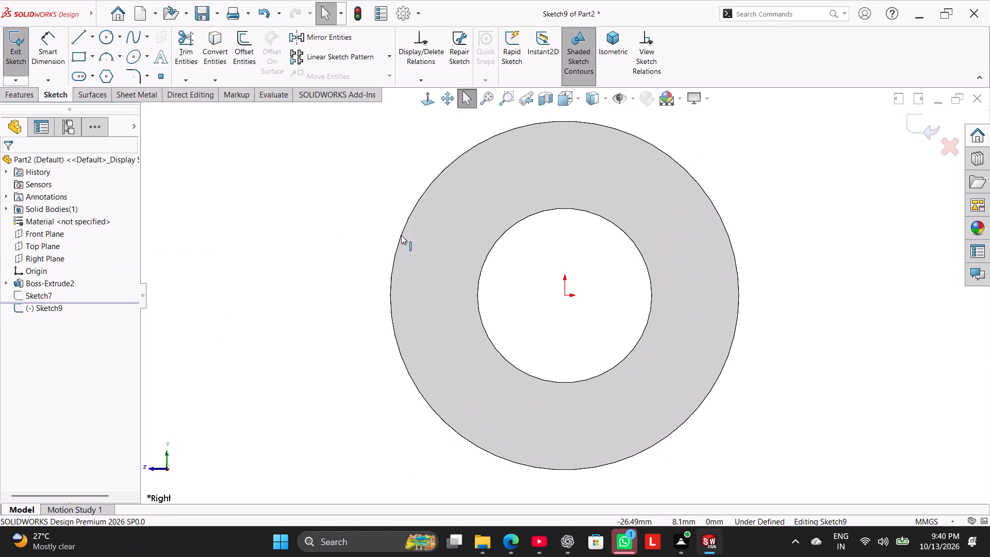
Sketch an open three-line arm outline: about 93.5 mm up from the hub's outer circle, about 20 mm across, and back down to the circle.
{"action": "scroll", "coordinate": [606, 196], "scroll_direction": "up", "scroll_amount": 6}
{"action": "left_click", "coordinate": [75, 37]}
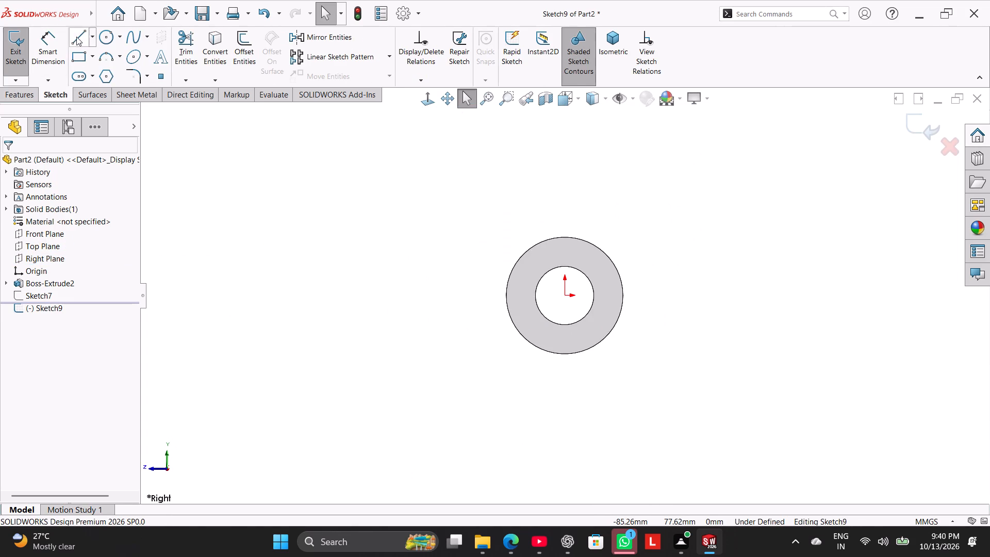
{"action": "scroll", "coordinate": [580, 171], "scroll_direction": "up", "scroll_amount": 3}
{"action": "scroll", "coordinate": [583, 189], "scroll_direction": "down", "scroll_amount": 4}
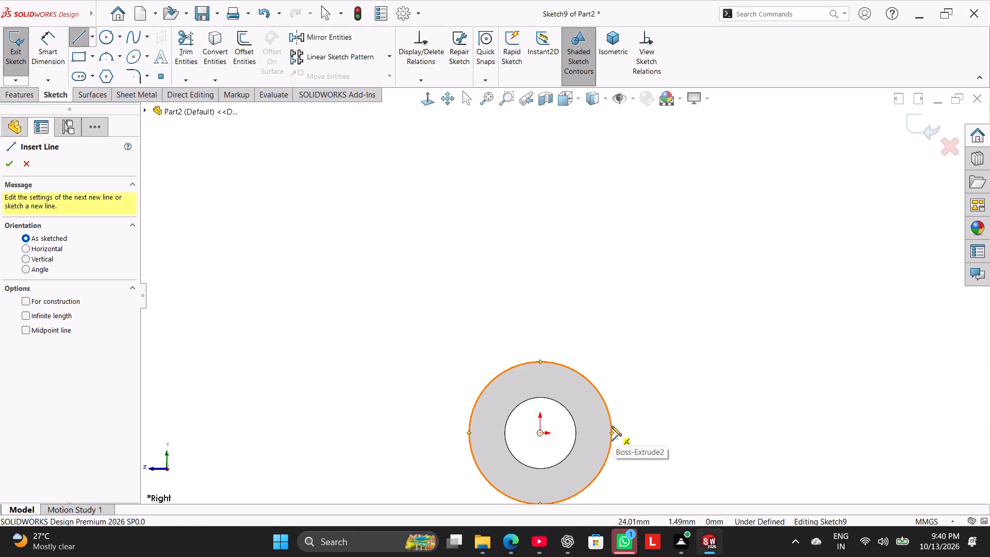
{"action": "left_click", "coordinate": [612, 426]}
{"action": "left_click", "coordinate": [612, 156]}
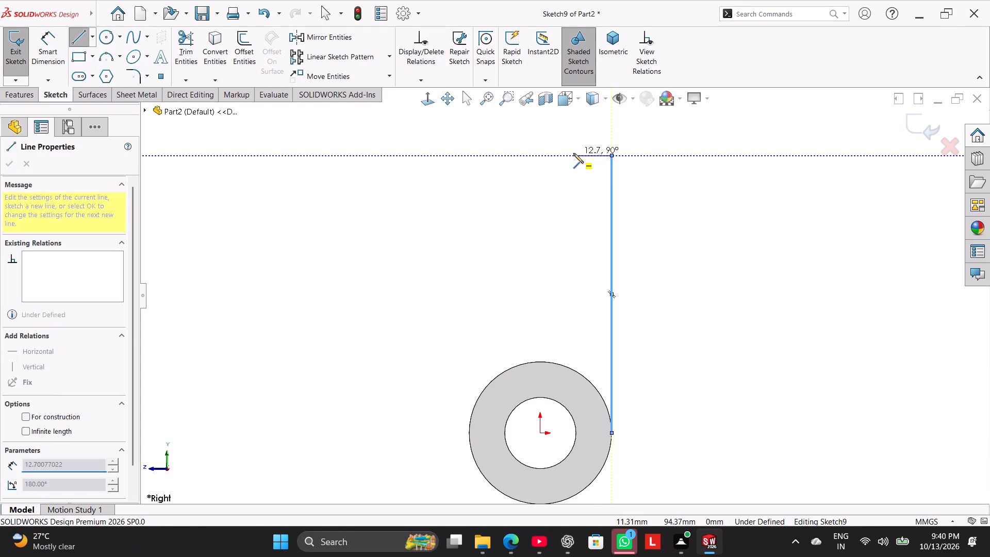
{"action": "left_click", "coordinate": [551, 155]}
{"action": "left_click", "coordinate": [556, 363]}
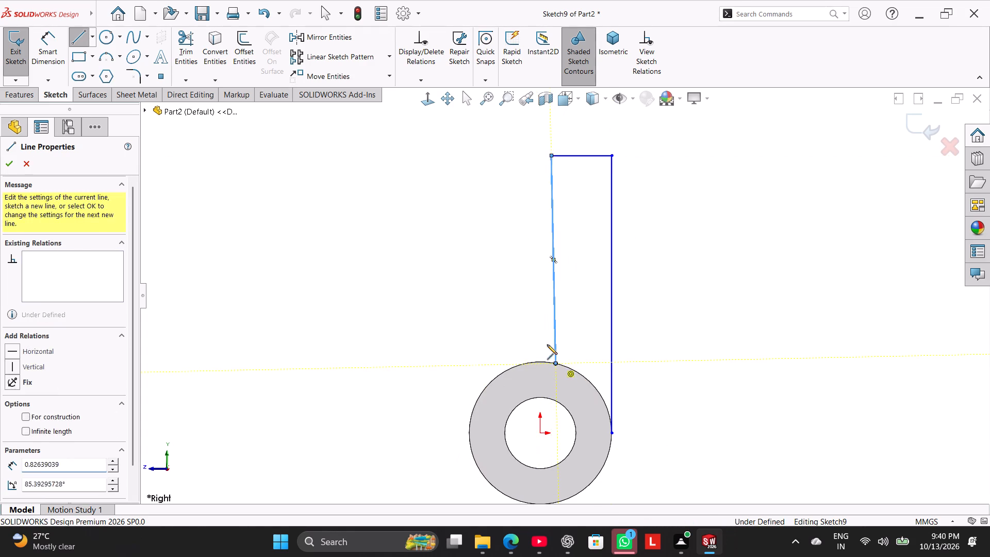
{"action": "right_click", "coordinate": [477, 290]}
{"action": "left_click", "coordinate": [500, 298]}
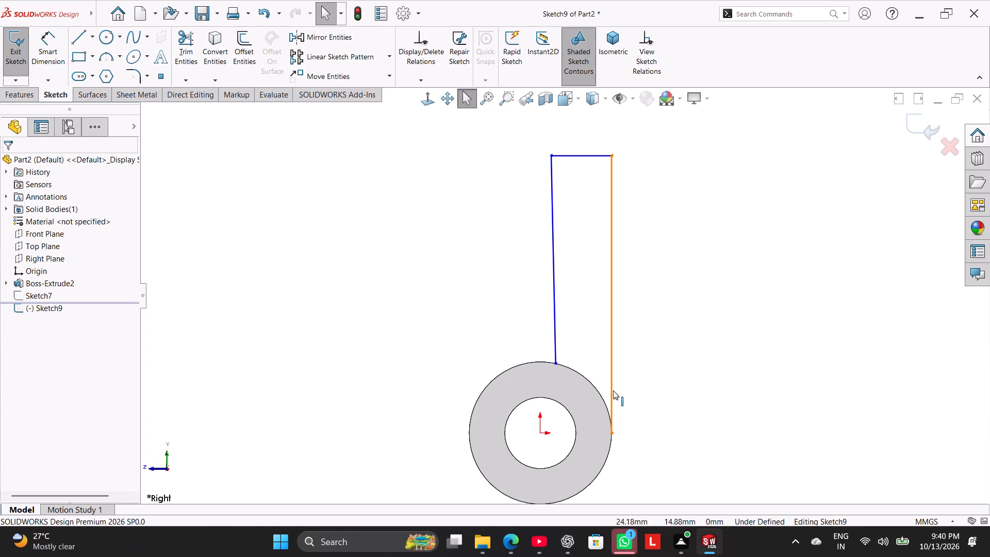
Make the long outer line of the arm outline tangent to the hub's outer circle.
{"action": "left_click", "coordinate": [613, 391]}
{"action": "left_click", "coordinate": [599, 391]}
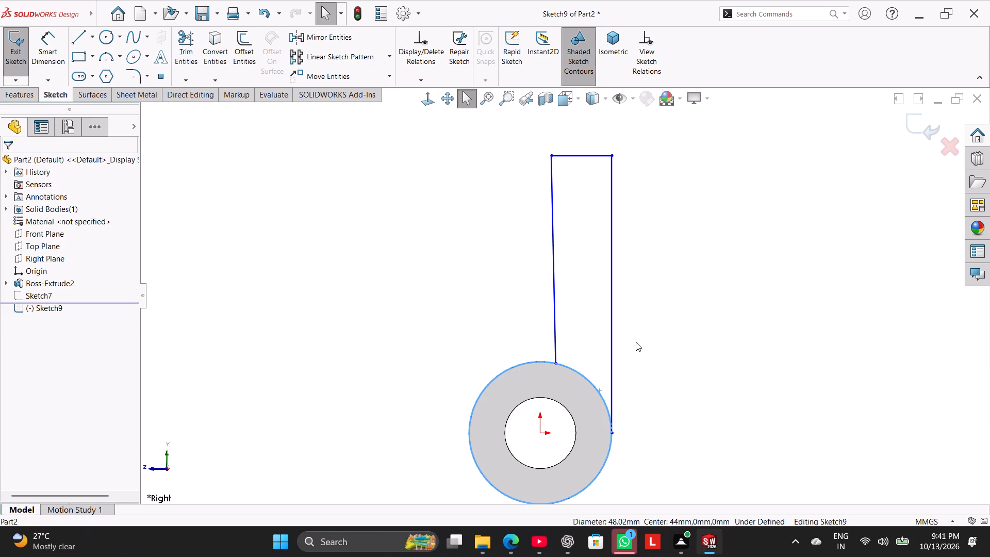
{"action": "left_click", "coordinate": [611, 361]}
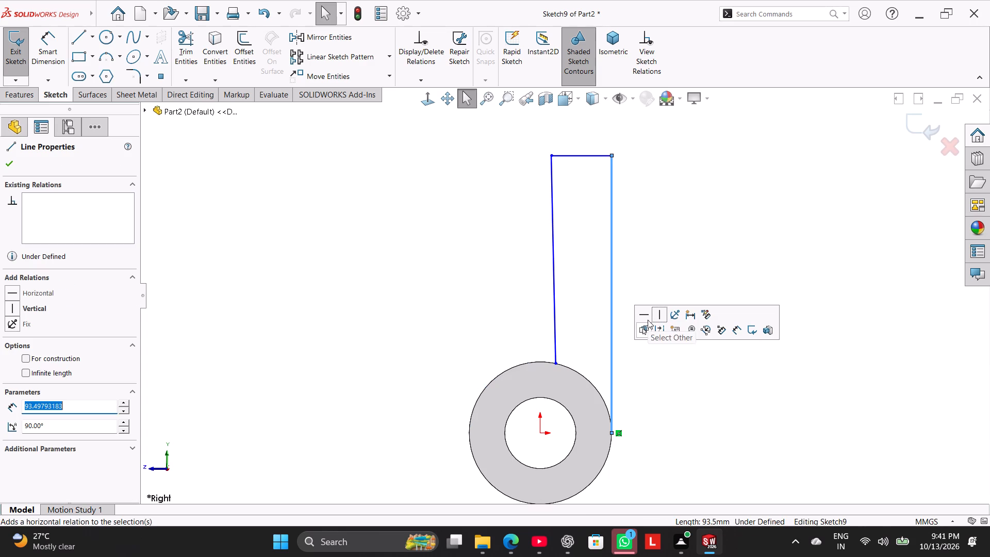
{"action": "left_click", "coordinate": [593, 387], "text": "ctrl"}
{"action": "left_click", "coordinate": [625, 343]}
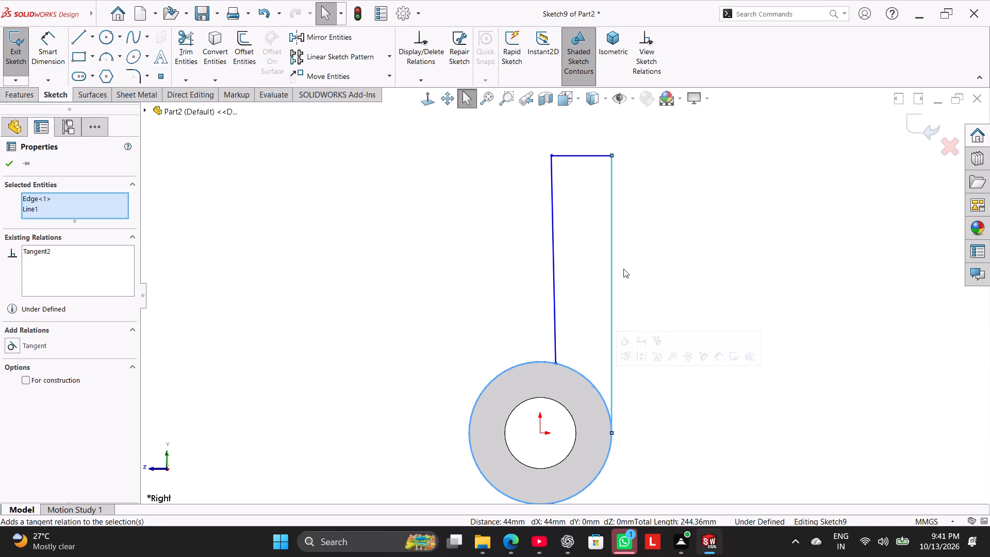
Dimension the short top line of the arm outline to 15 mm.
{"action": "left_click", "coordinate": [43, 42]}
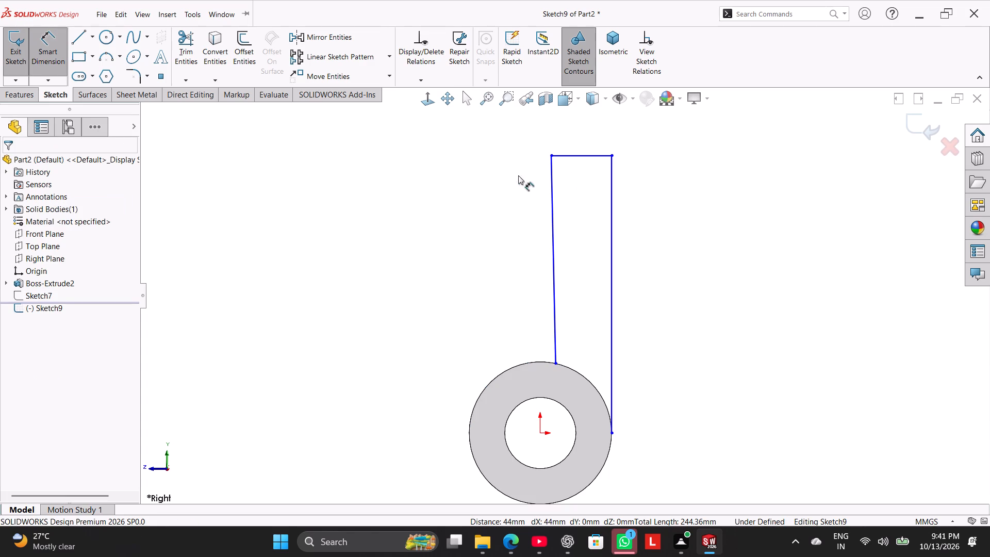
{"action": "left_click", "coordinate": [580, 157]}
{"action": "left_click", "coordinate": [585, 130]}
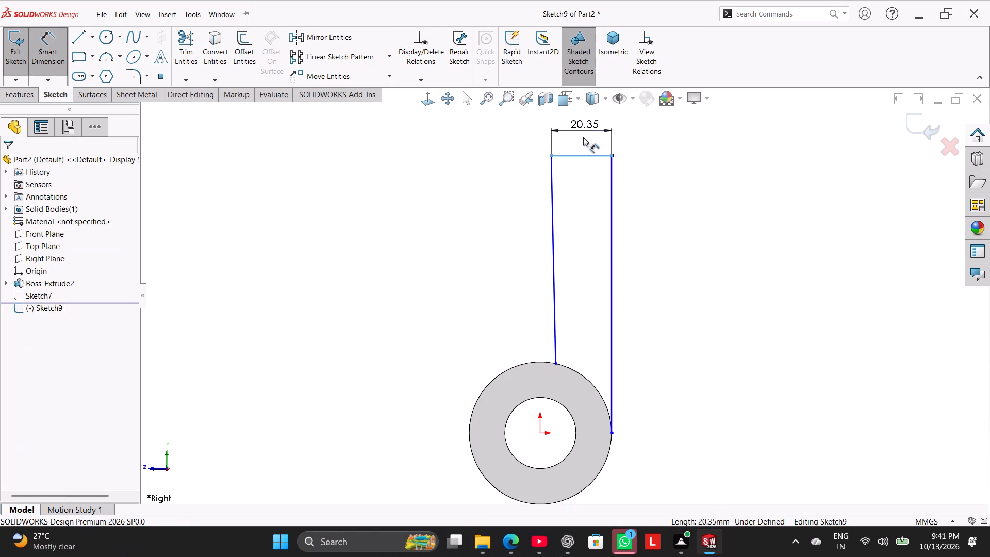
{"action": "type", "text": "15"}
{"action": "key", "text": "Return"}
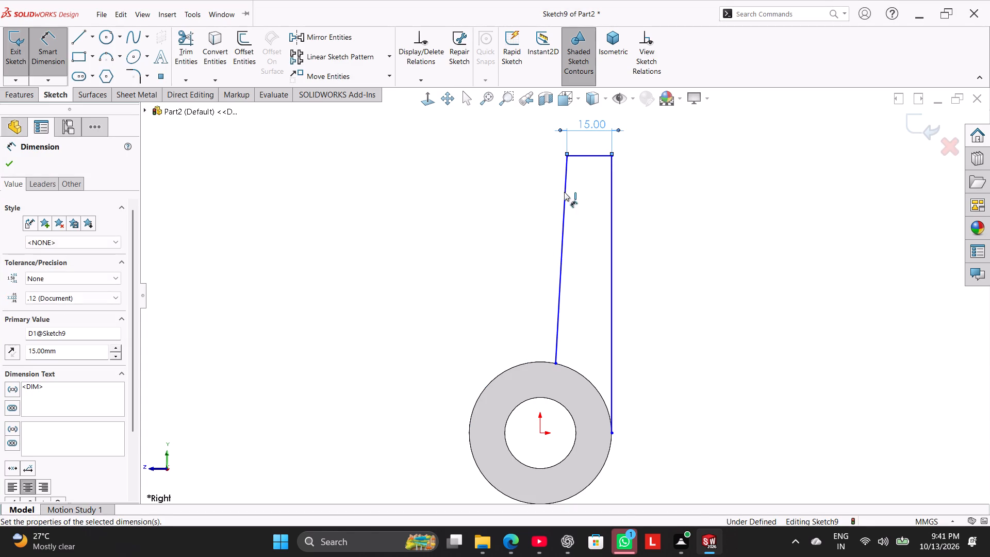
{"action": "right_click", "coordinate": [736, 239]}
{"action": "left_click", "coordinate": [765, 268]}
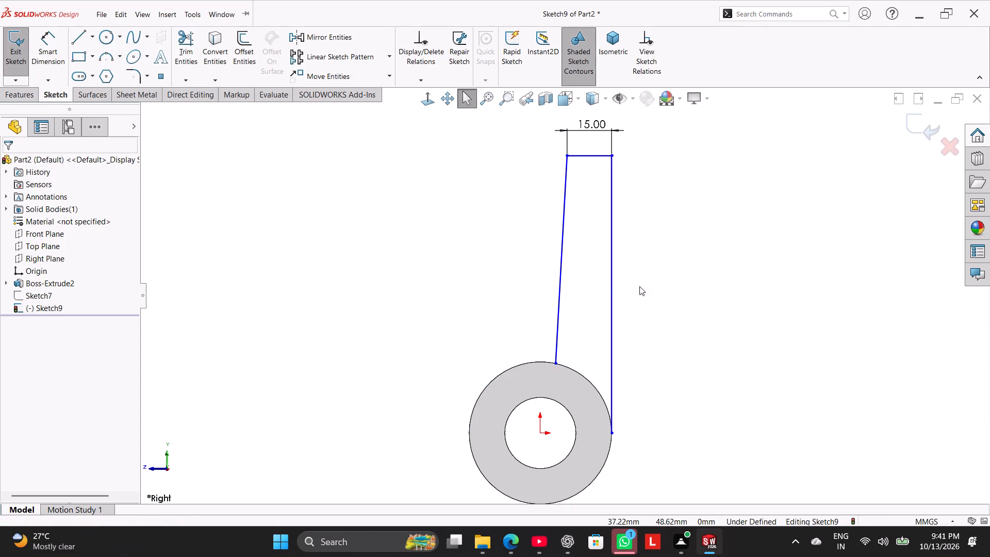
Apply vertical relations to the long outer line and the slanted inner line of the arm outline.
{"action": "right_click", "coordinate": [612, 271]}
{"action": "left_click", "coordinate": [641, 238]}
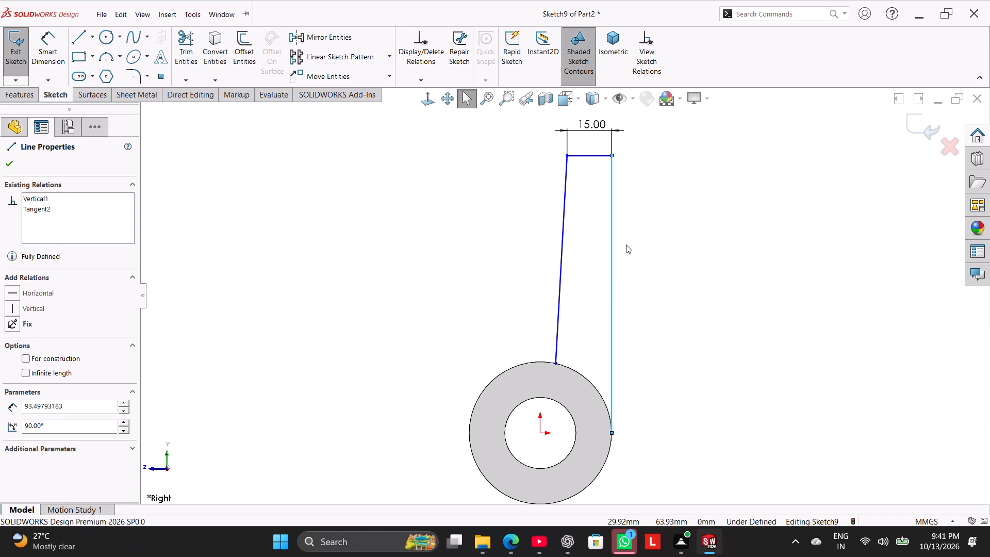
{"action": "left_click", "coordinate": [601, 257]}
{"action": "right_click", "coordinate": [563, 238]}
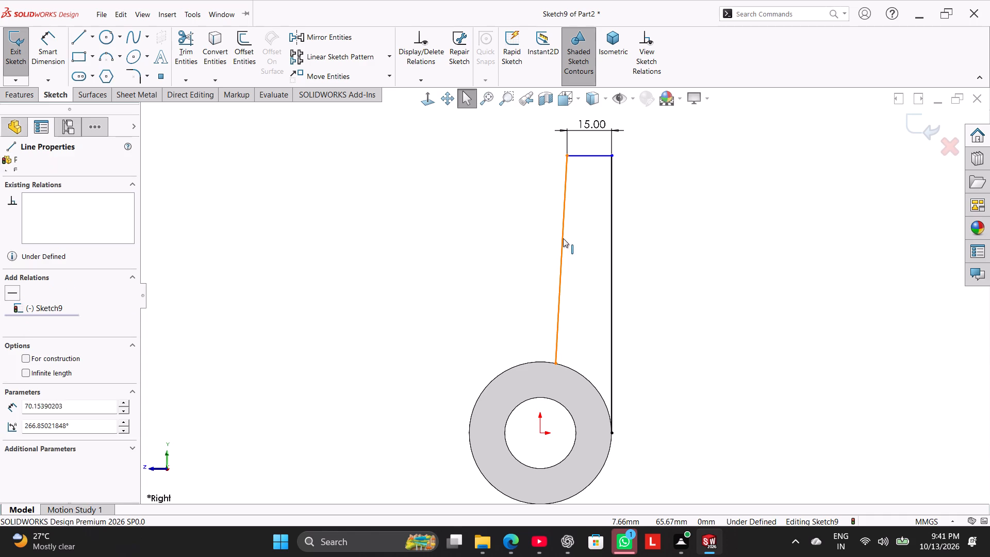
{"action": "left_click", "coordinate": [593, 208]}
{"action": "left_click", "coordinate": [491, 244]}
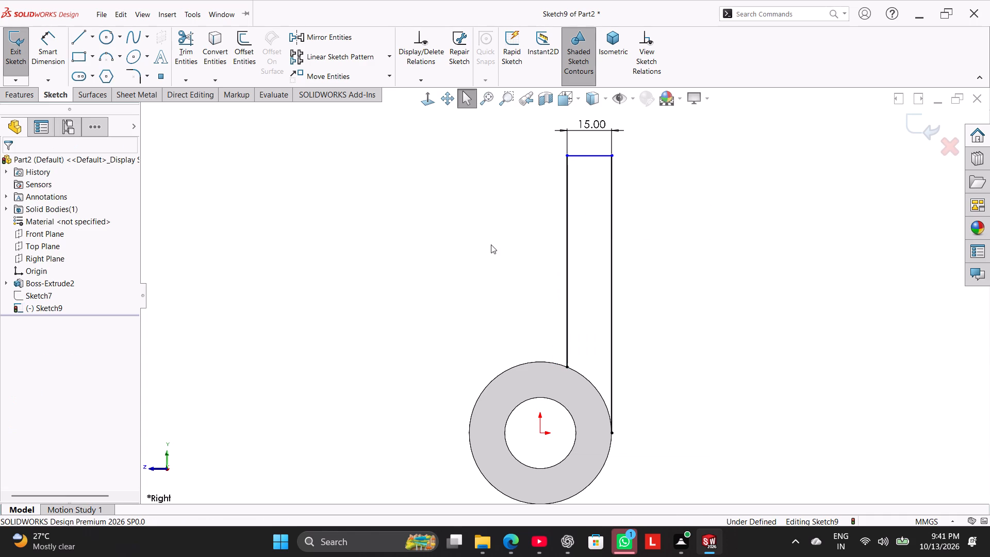
Dimension the long outer vertical line of the arm outline to 64+50, giving 114 mm.
{"action": "left_click", "coordinate": [59, 42]}
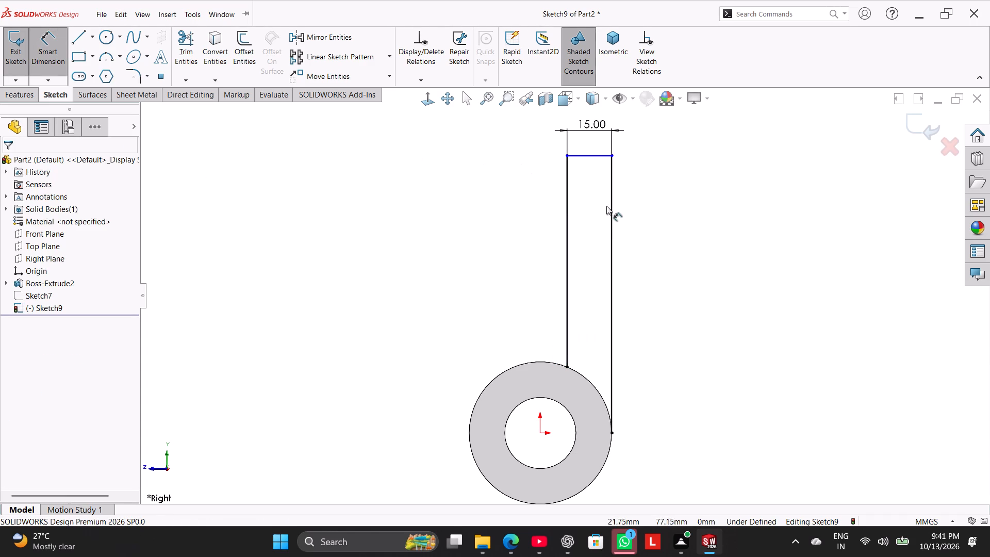
{"action": "left_click", "coordinate": [613, 215]}
{"action": "left_click_drag", "start_coordinate": [638, 240], "coordinate": [645, 246]}
{"action": "key", "text": "6"}
{"action": "key", "text": "4"}
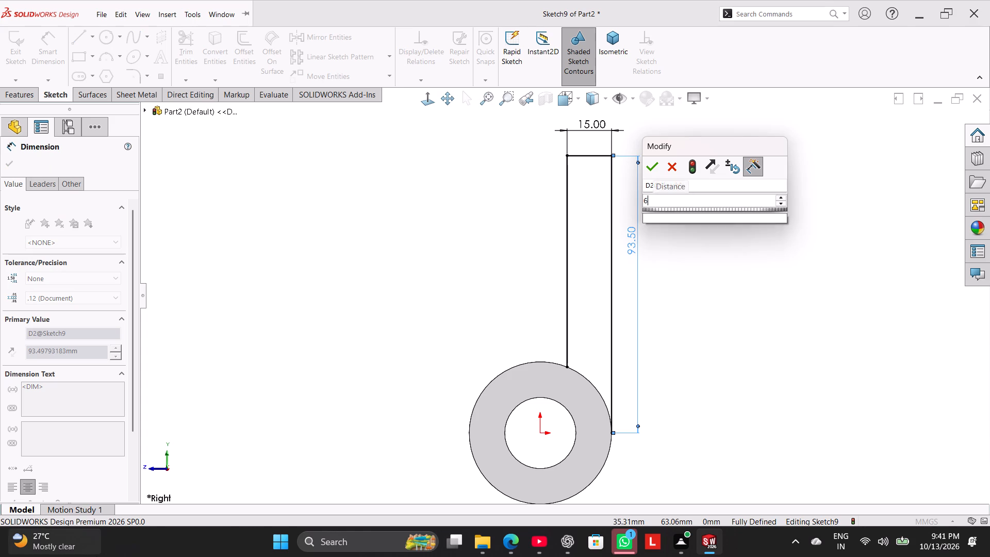
{"action": "type", "text": "+50"}
{"action": "key", "text": "Return"}
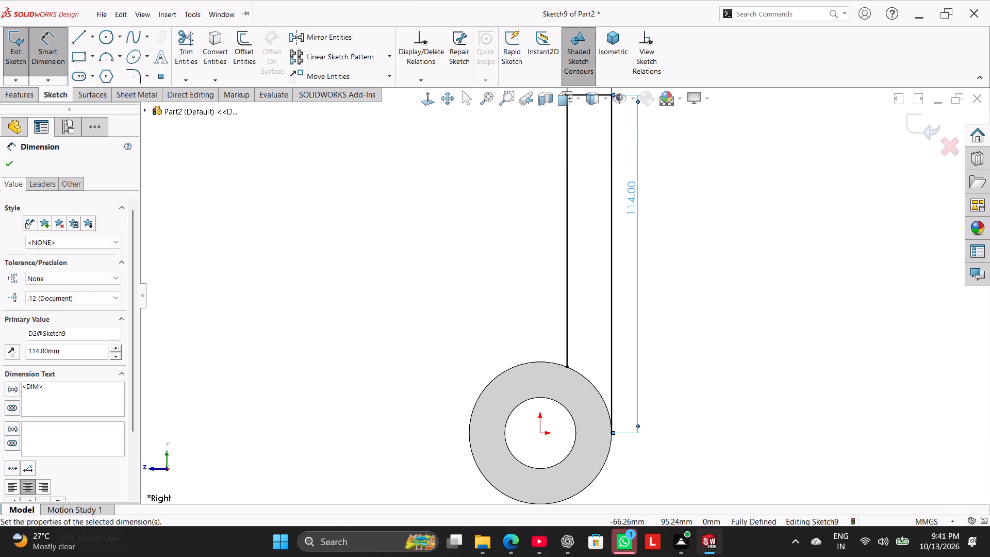
{"action": "scroll", "coordinate": [765, 336], "scroll_direction": "up", "scroll_amount": 2}
{"action": "right_click", "coordinate": [500, 264]}
{"action": "left_click", "coordinate": [553, 296]}
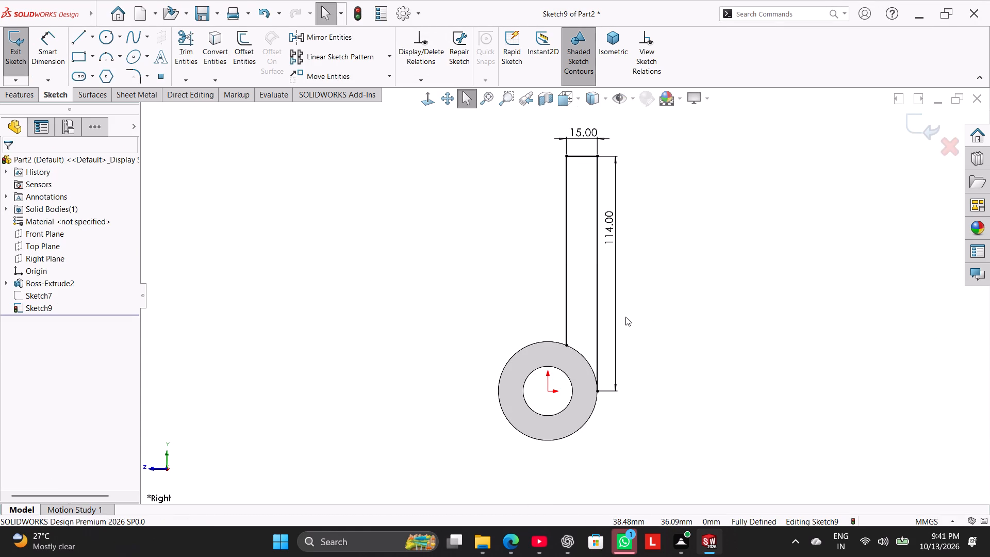
{"action": "scroll", "coordinate": [625, 317], "scroll_direction": "down", "scroll_amount": 2}
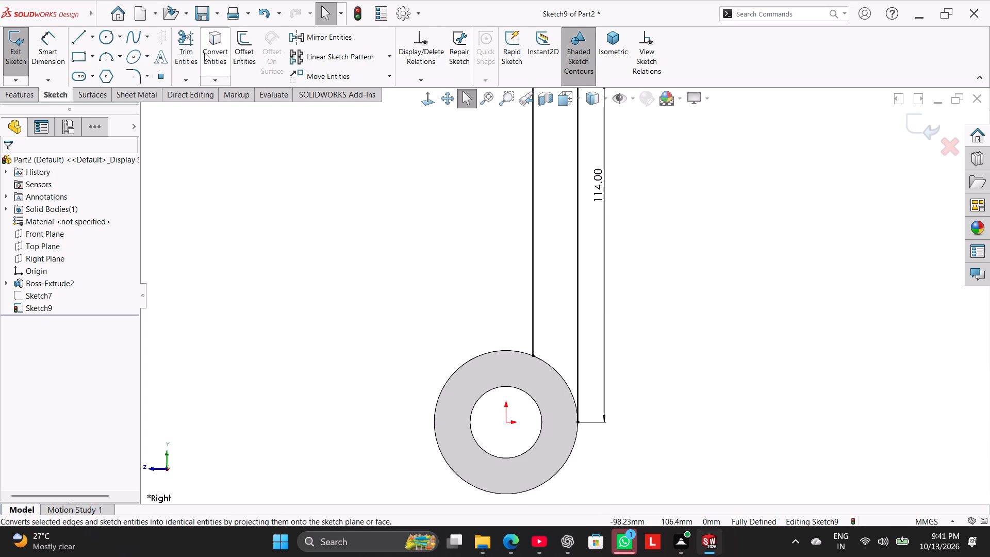
Convert the hub's outer circular edge into a sketch entity in the arm sketch.
{"action": "left_click", "coordinate": [204, 53]}
{"action": "left_click", "coordinate": [515, 351]}
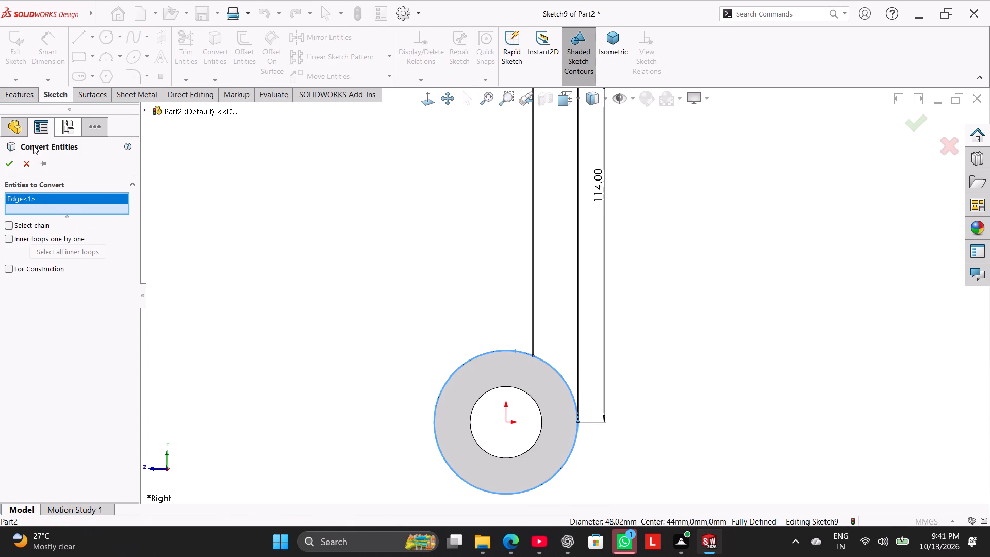
{"action": "left_click", "coordinate": [6, 164]}
Power-trim the converted circle down to the short arc between the two vertical arm lines, and exit the sketch.
{"action": "left_click", "coordinate": [193, 57]}
{"action": "left_click_drag", "start_coordinate": [289, 195], "coordinate": [390, 290]}
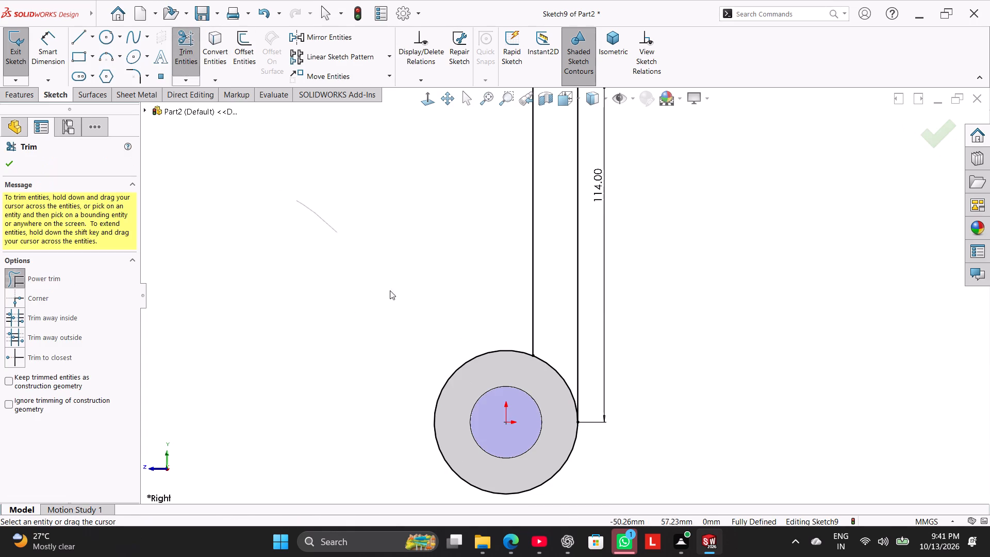
{"action": "left_click_drag", "start_coordinate": [390, 290], "coordinate": [620, 521]}
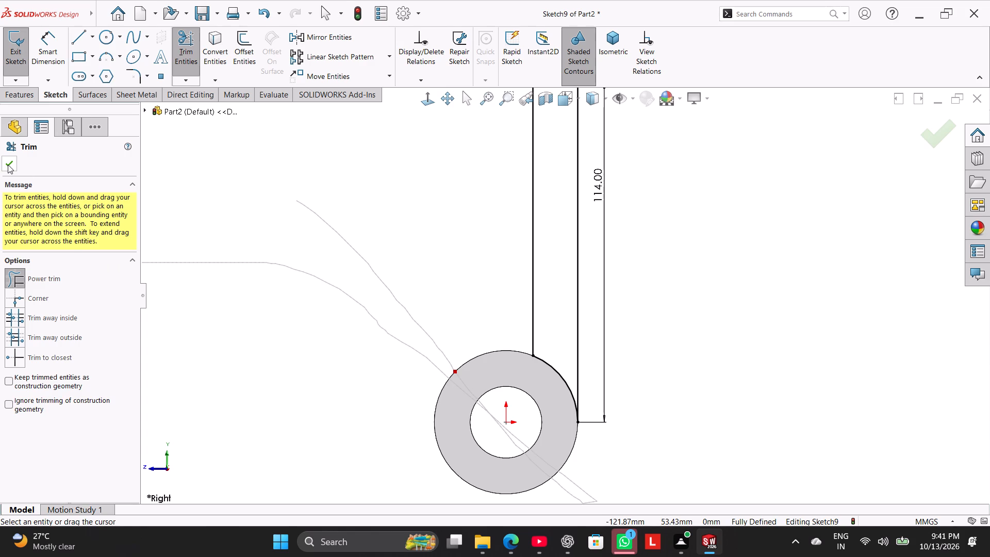
{"action": "left_click", "coordinate": [8, 165]}
{"action": "left_click", "coordinate": [299, 230]}
{"action": "left_click_drag", "start_coordinate": [362, 257], "coordinate": [295, 358]}
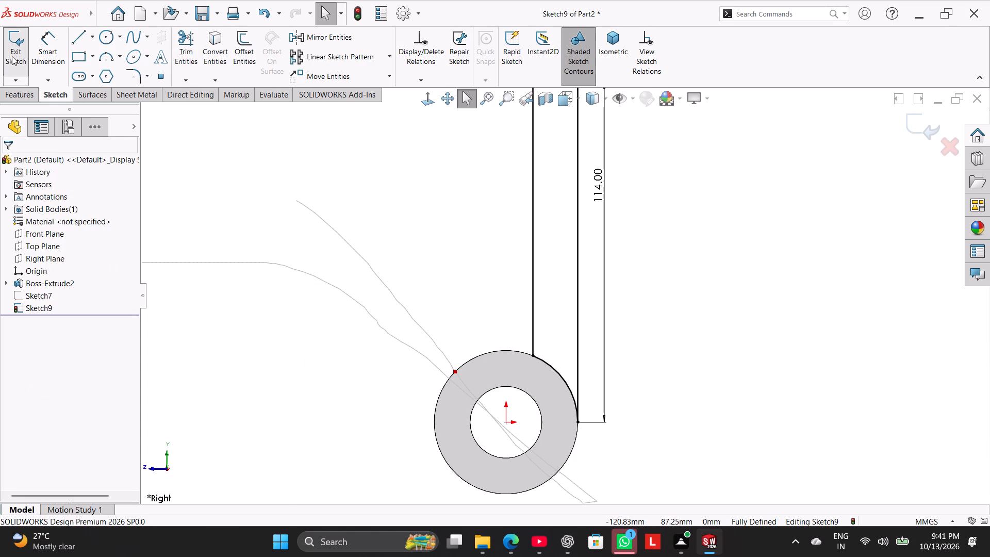
{"action": "left_click", "coordinate": [11, 56]}
{"action": "right_click_drag", "start_coordinate": [318, 315], "coordinate": [425, 251]}
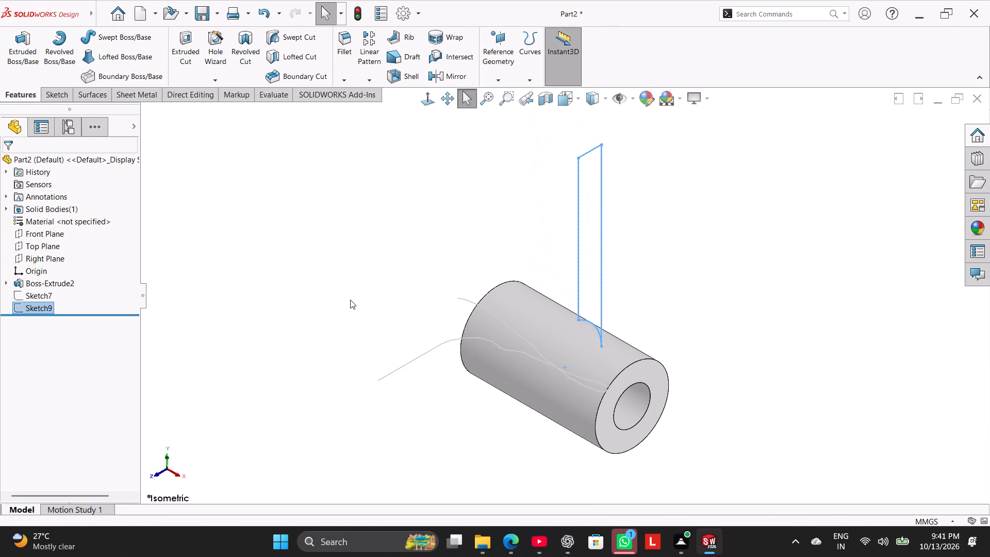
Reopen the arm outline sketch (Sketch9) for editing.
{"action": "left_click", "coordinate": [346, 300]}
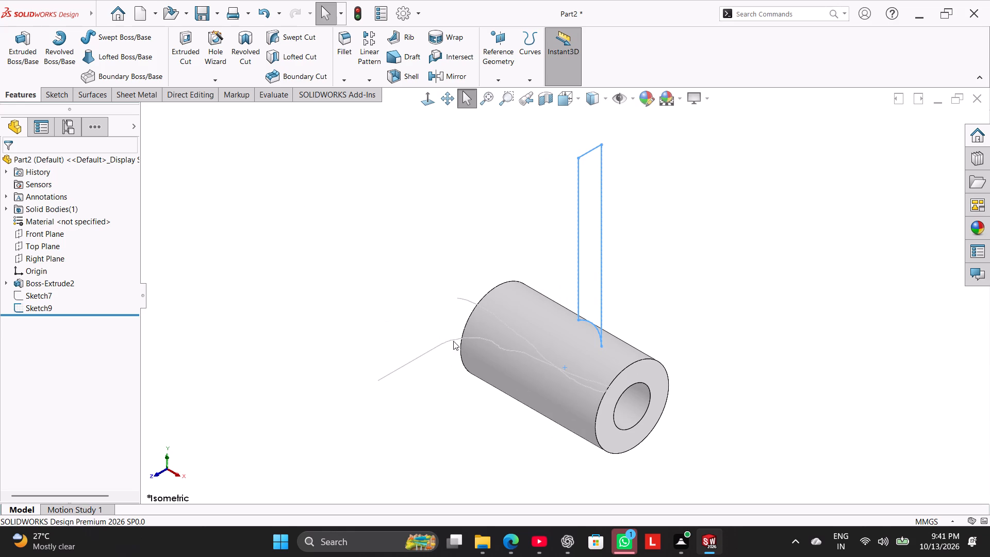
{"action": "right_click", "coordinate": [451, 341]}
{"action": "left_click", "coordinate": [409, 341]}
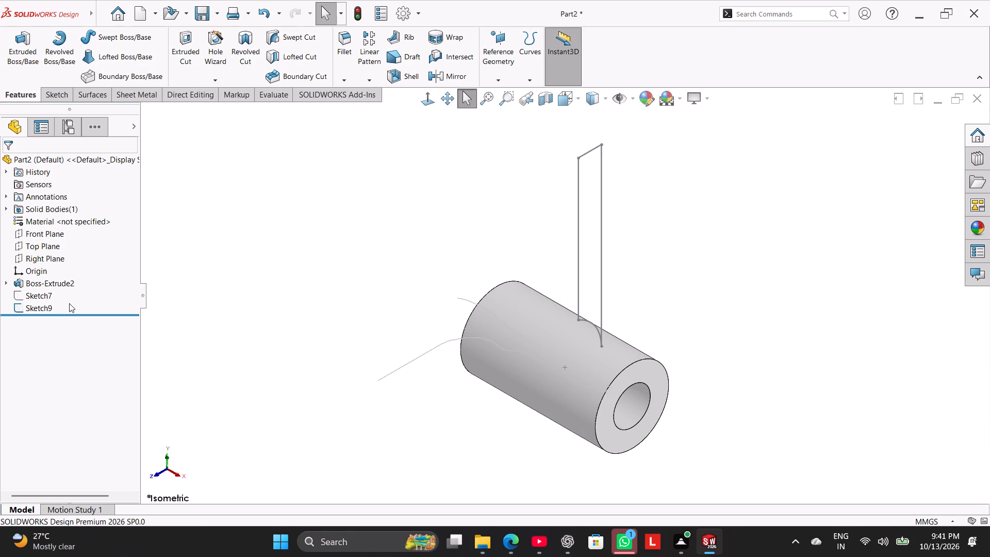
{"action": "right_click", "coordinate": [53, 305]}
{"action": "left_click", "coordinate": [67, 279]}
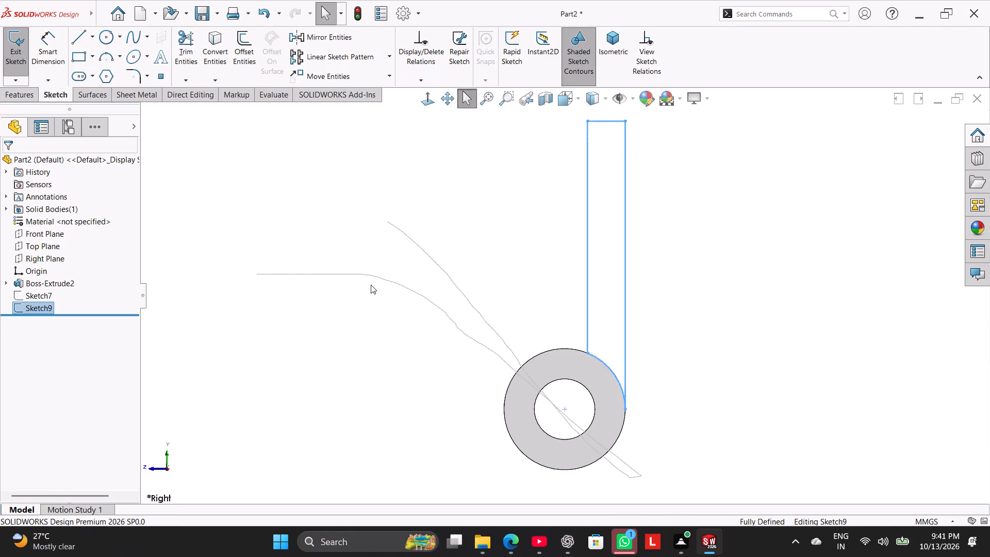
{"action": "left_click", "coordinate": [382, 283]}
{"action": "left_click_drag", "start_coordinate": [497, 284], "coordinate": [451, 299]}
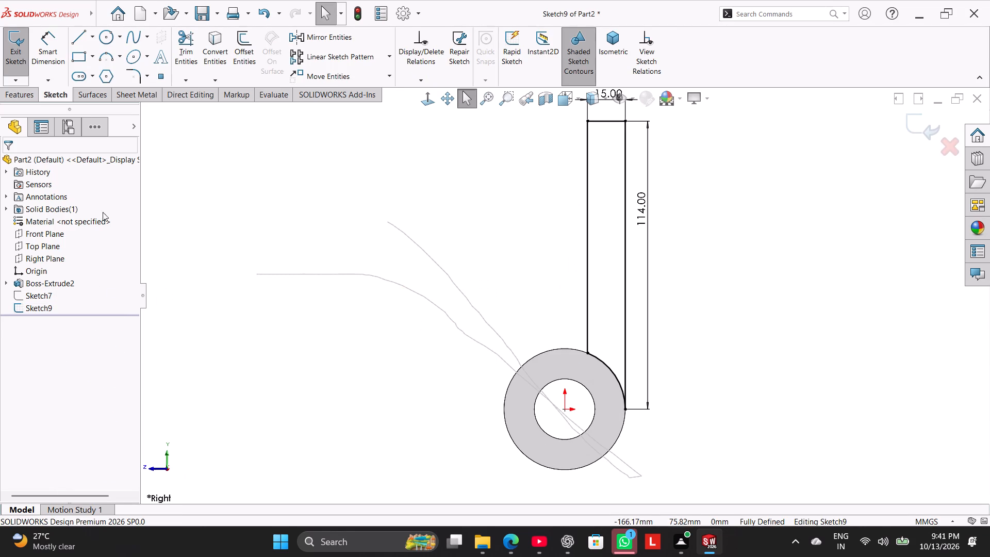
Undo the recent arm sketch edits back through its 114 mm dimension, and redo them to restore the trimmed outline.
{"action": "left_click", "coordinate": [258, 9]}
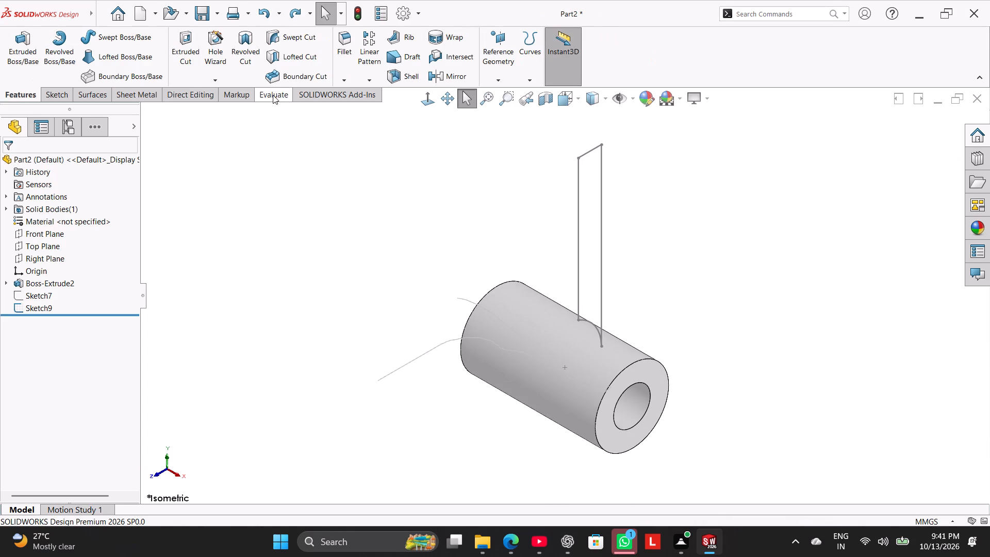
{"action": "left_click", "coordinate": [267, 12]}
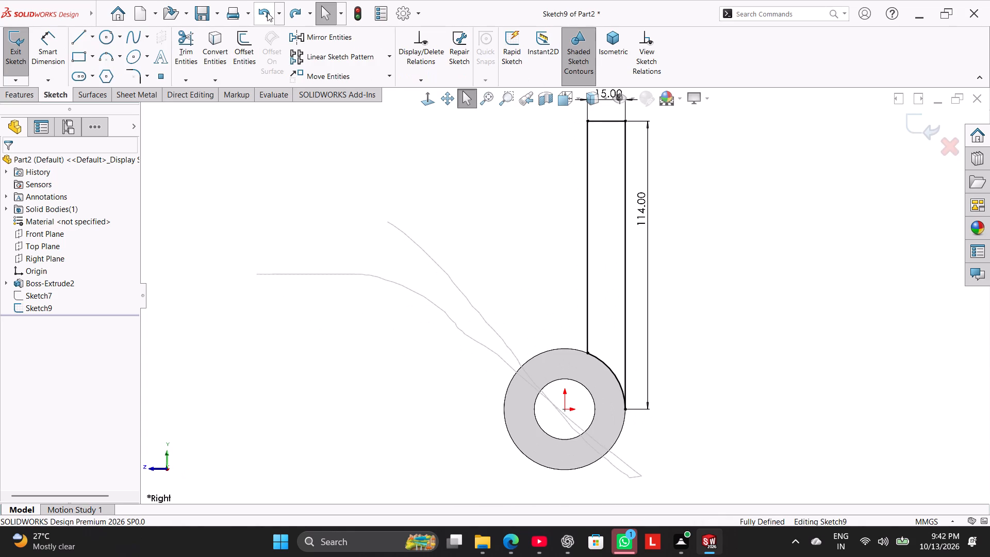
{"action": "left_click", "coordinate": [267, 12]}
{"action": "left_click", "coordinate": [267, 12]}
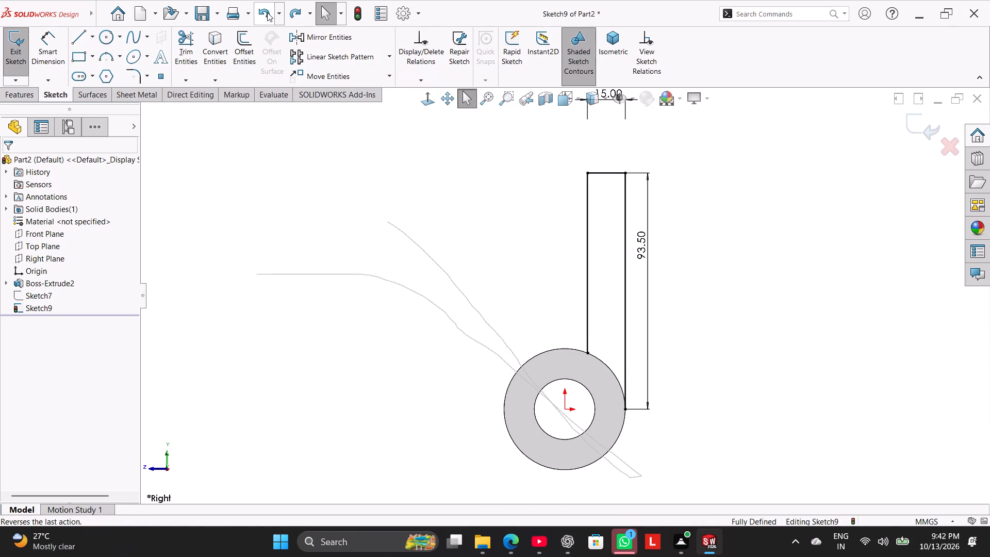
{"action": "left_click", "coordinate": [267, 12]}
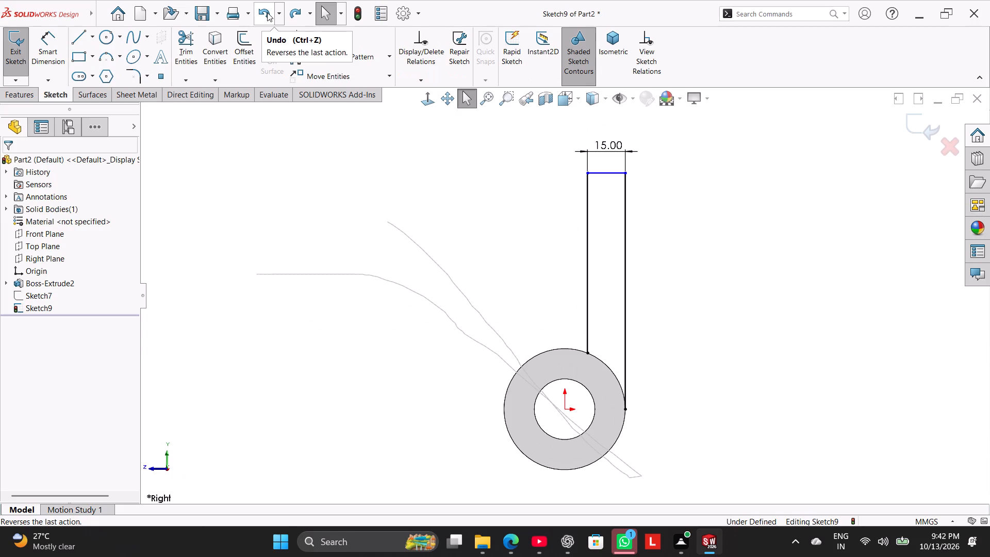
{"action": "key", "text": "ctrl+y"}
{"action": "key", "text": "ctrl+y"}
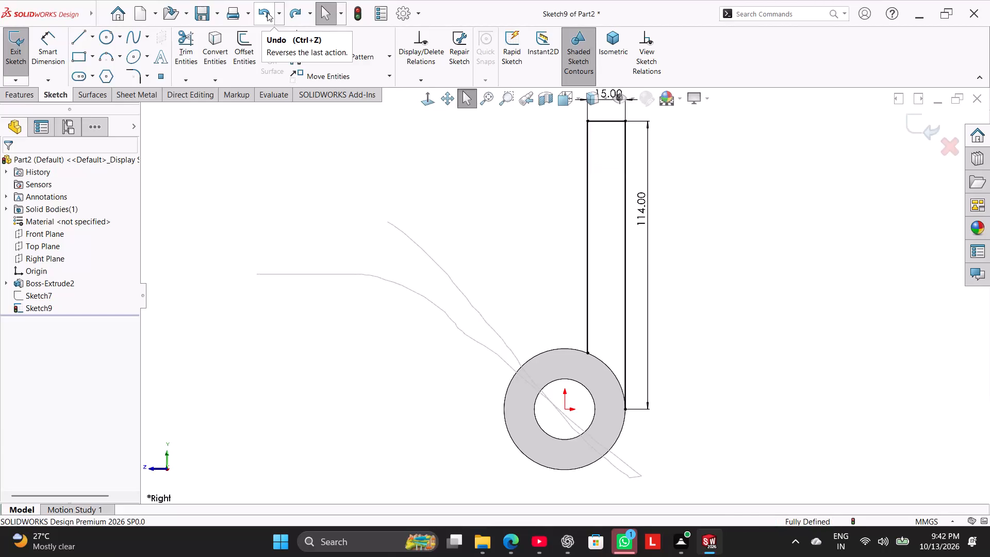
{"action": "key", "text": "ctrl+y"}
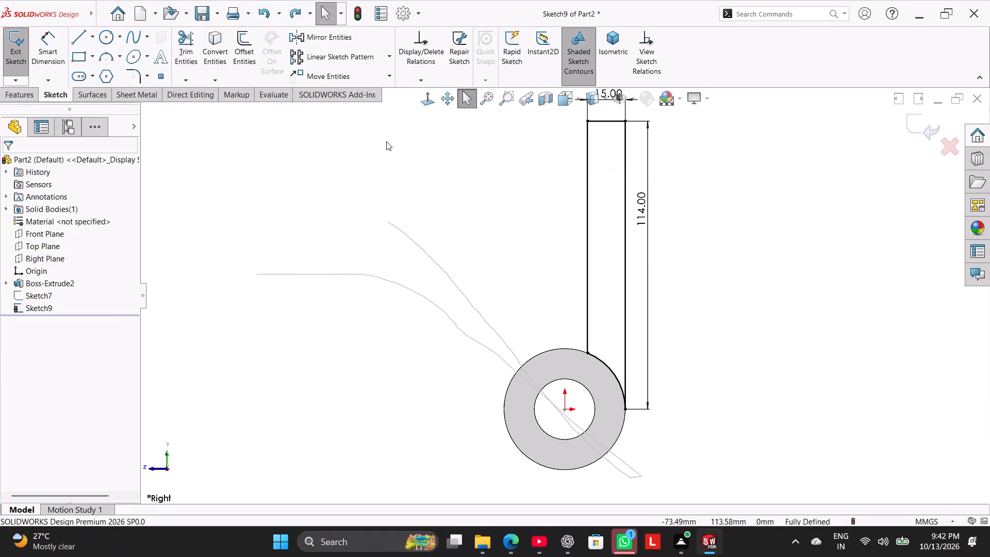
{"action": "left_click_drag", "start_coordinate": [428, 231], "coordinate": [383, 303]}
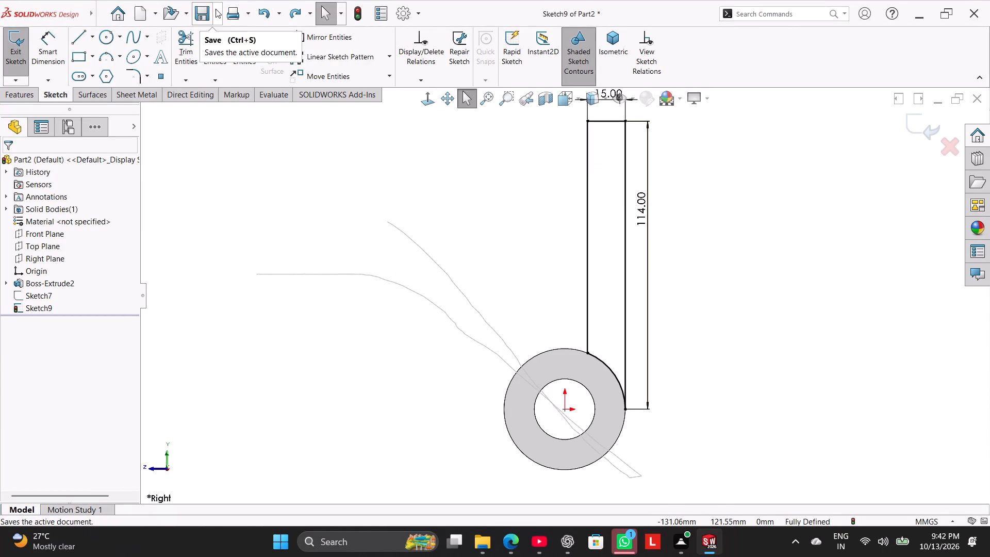
Save the part as "Twin Roller Mounting Bracket" in the Worked folder.
{"action": "left_click", "coordinate": [216, 8]}
{"action": "left_click", "coordinate": [229, 42]}
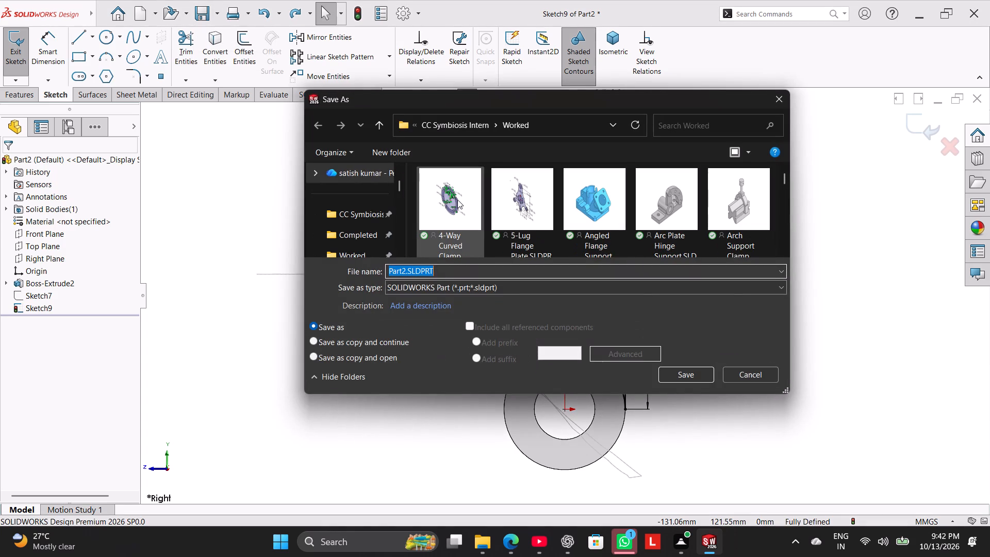
{"action": "key", "text": "shift+v"}
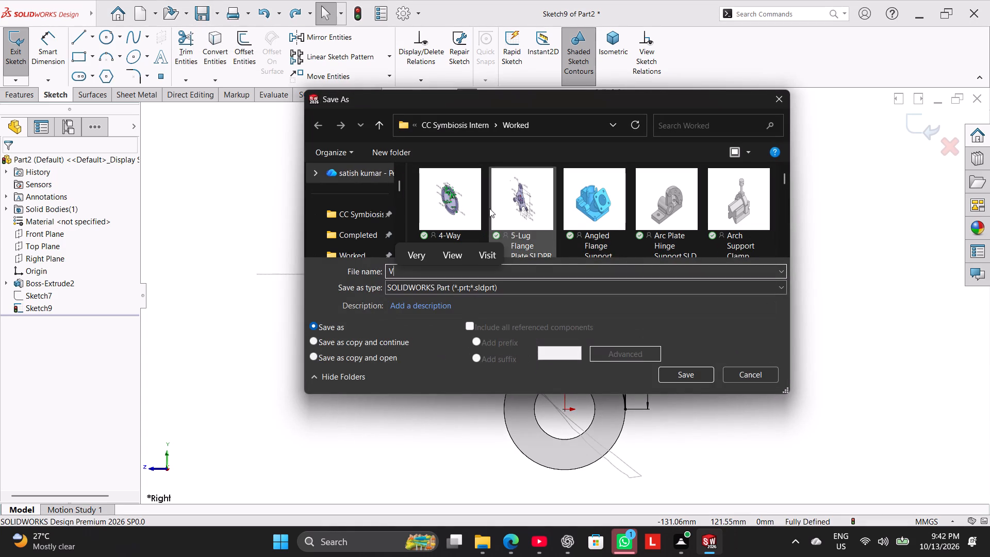
{"action": "key", "text": "ctrl+a"}
{"action": "key", "text": "ctrl+v"}
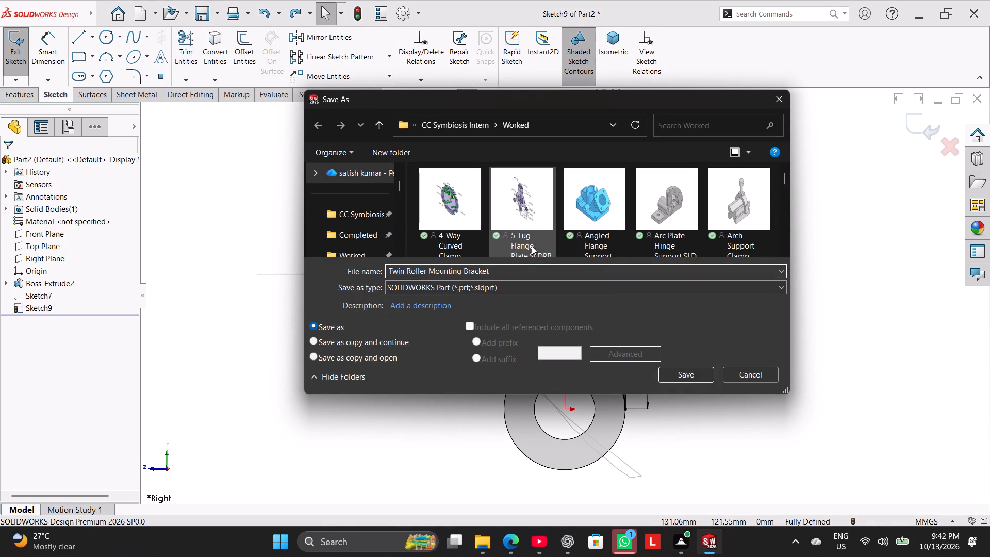
{"action": "left_click", "coordinate": [688, 368]}
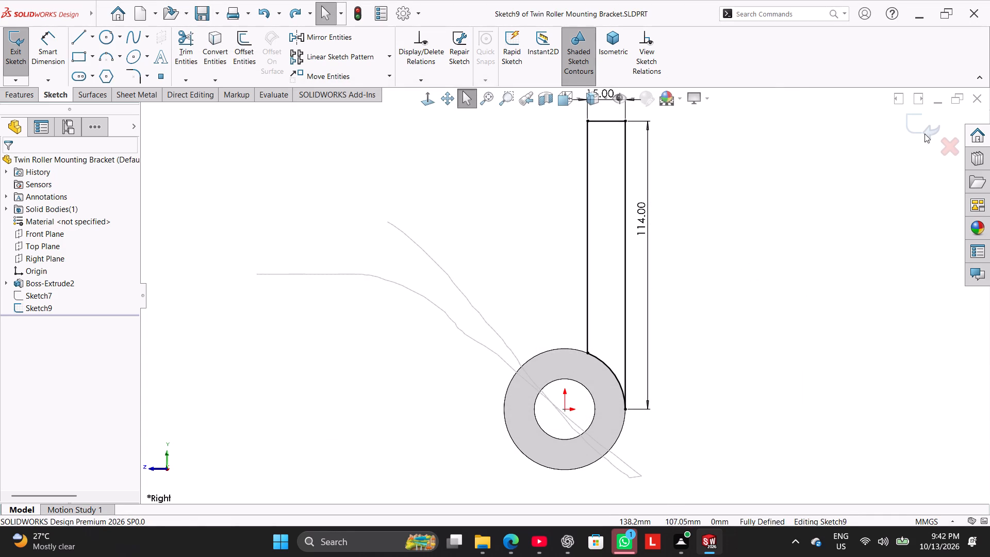
Close the saved bracket part and the empty Part1 document.
{"action": "left_click", "coordinate": [976, 101]}
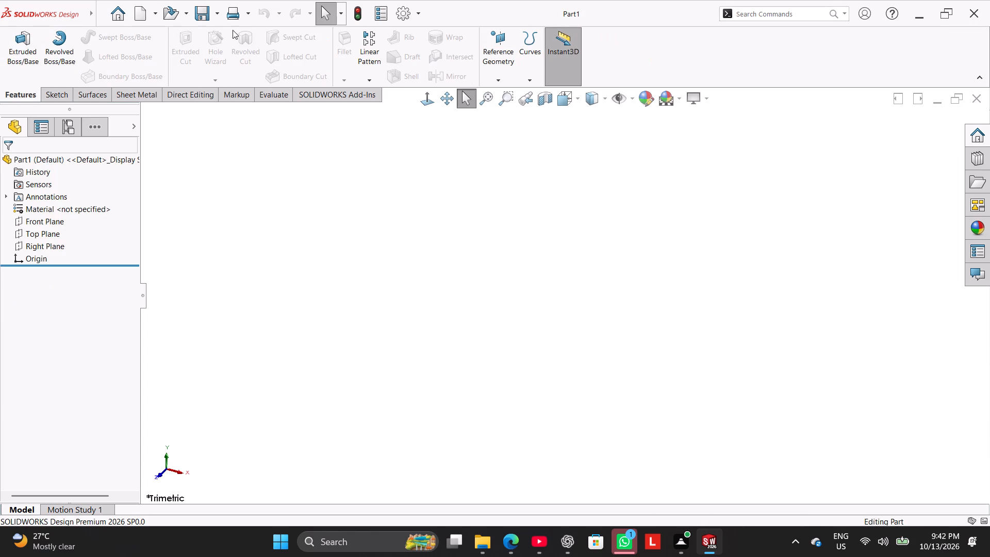
{"action": "left_click", "coordinate": [983, 96]}
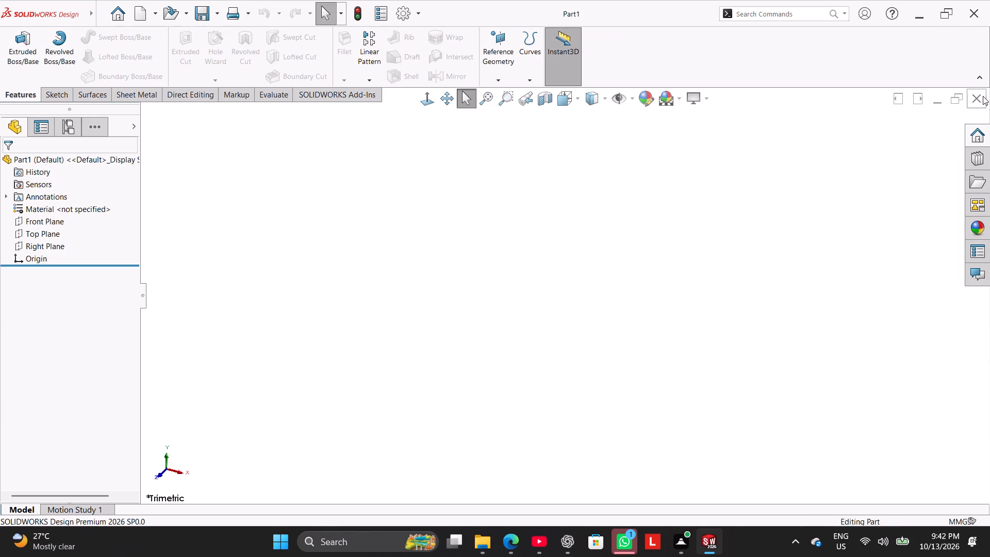
Find "Twin Roller Mounting Bracket" in the Worked folder and open it.
{"action": "left_click", "coordinate": [184, 12]}
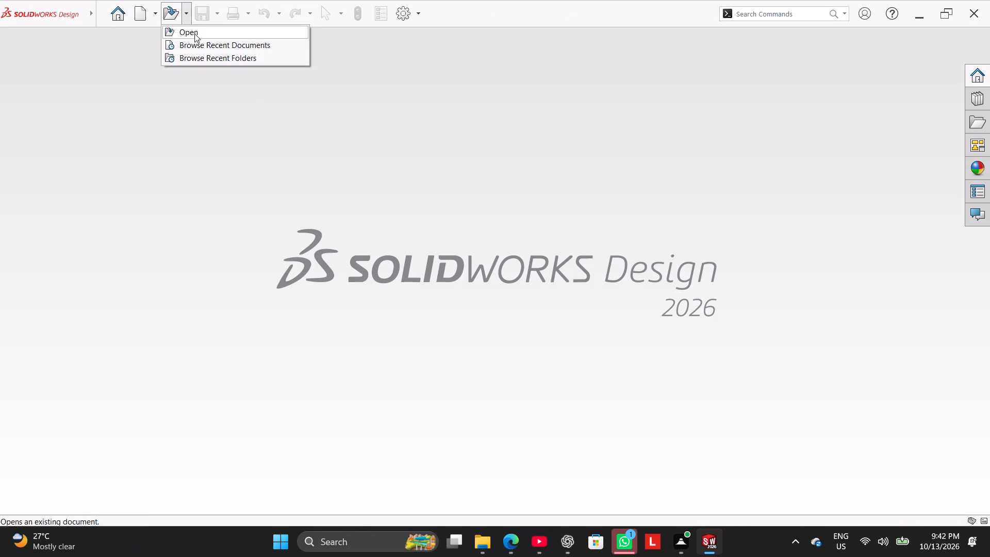
{"action": "left_click", "coordinate": [195, 34]}
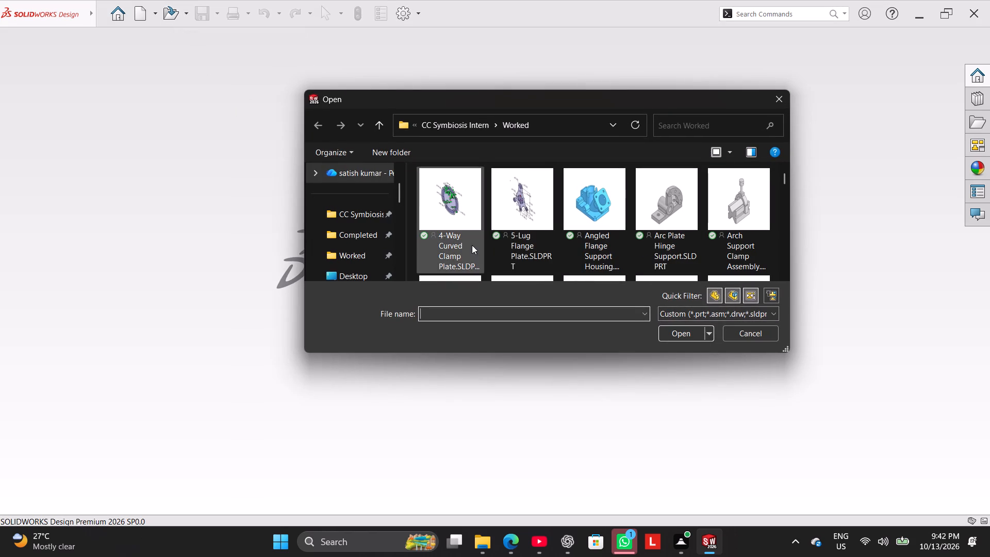
{"action": "left_click", "coordinate": [675, 125]}
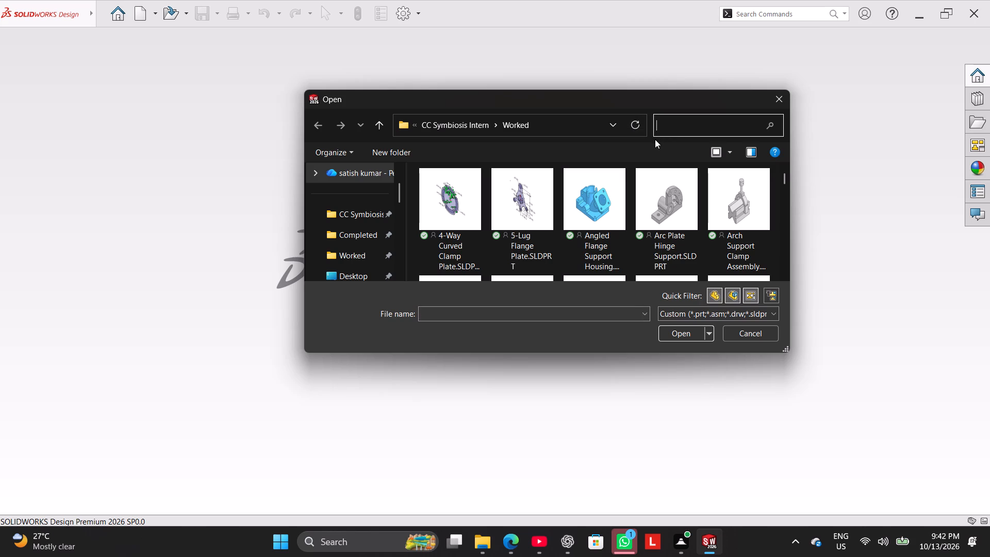
{"action": "key", "text": "ctrl+v"}
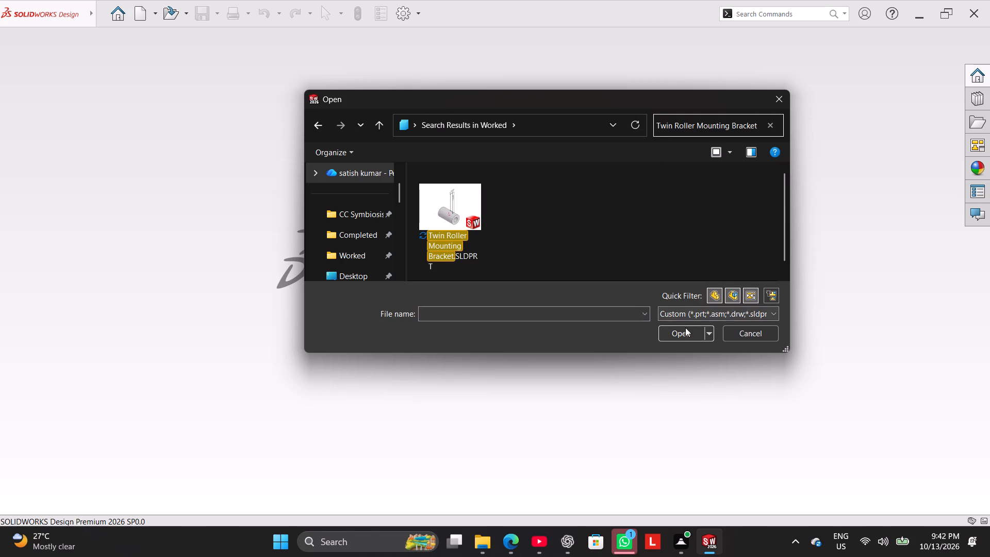
{"action": "left_click", "coordinate": [482, 209]}
{"action": "left_click", "coordinate": [686, 329]}
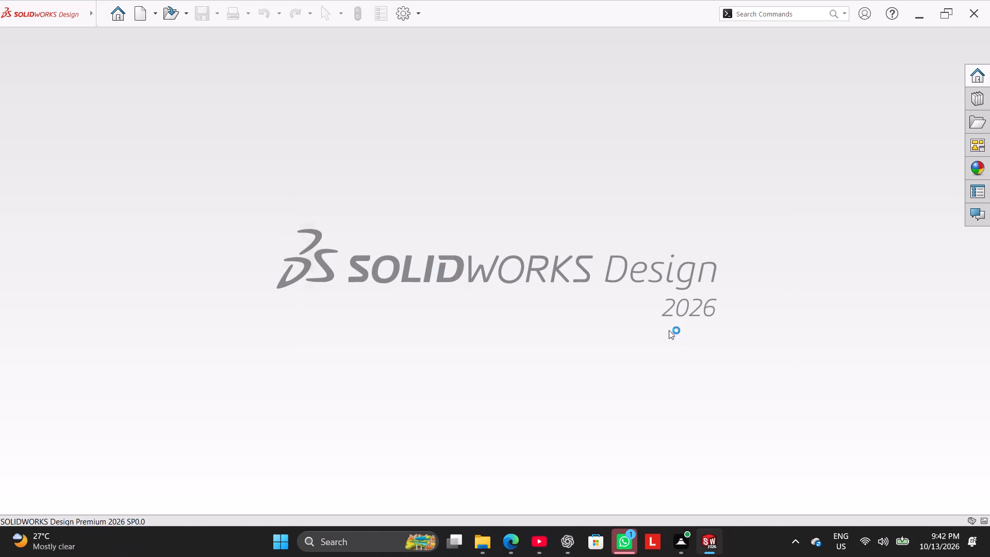
{"action": "left_click", "coordinate": [486, 293]}
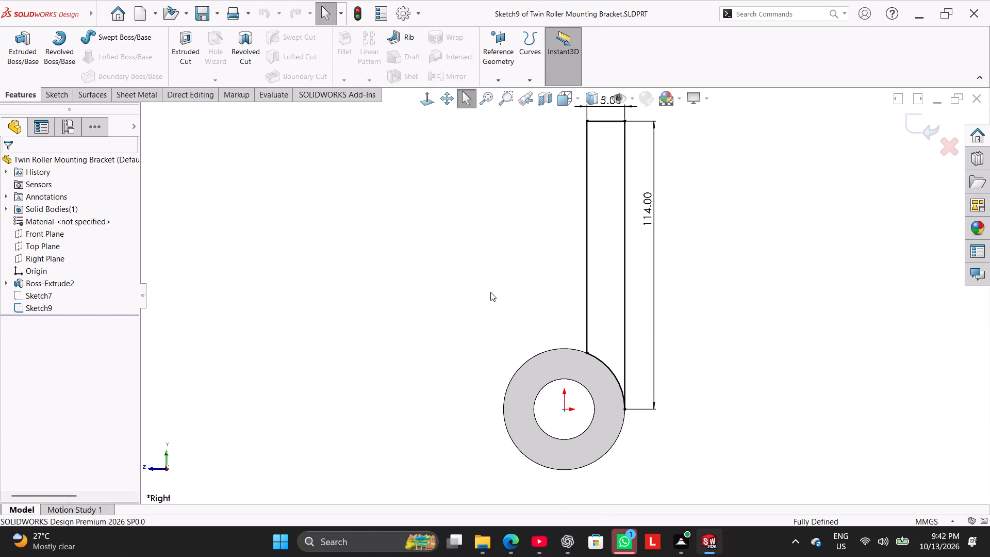
Extrude the arm outline 88 mm with the Mid Plane end condition, merged with the hub.
{"action": "scroll", "coordinate": [525, 242], "scroll_direction": "up", "scroll_amount": 1}
{"action": "left_click", "coordinate": [17, 49]}
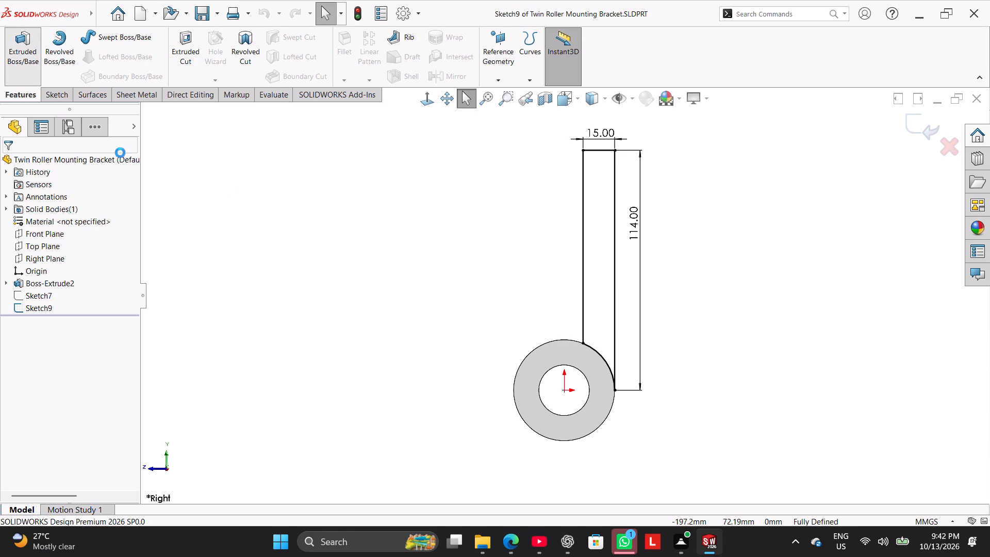
{"action": "middle_click_drag", "start_coordinate": [304, 214], "coordinate": [372, 289]}
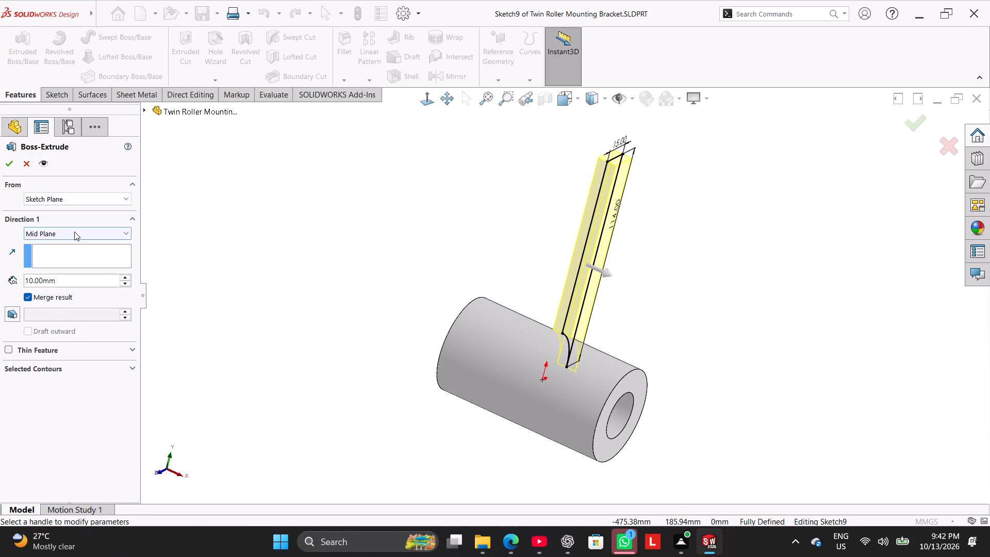
{"action": "double_click", "coordinate": [98, 280]}
{"action": "key", "text": "8"}
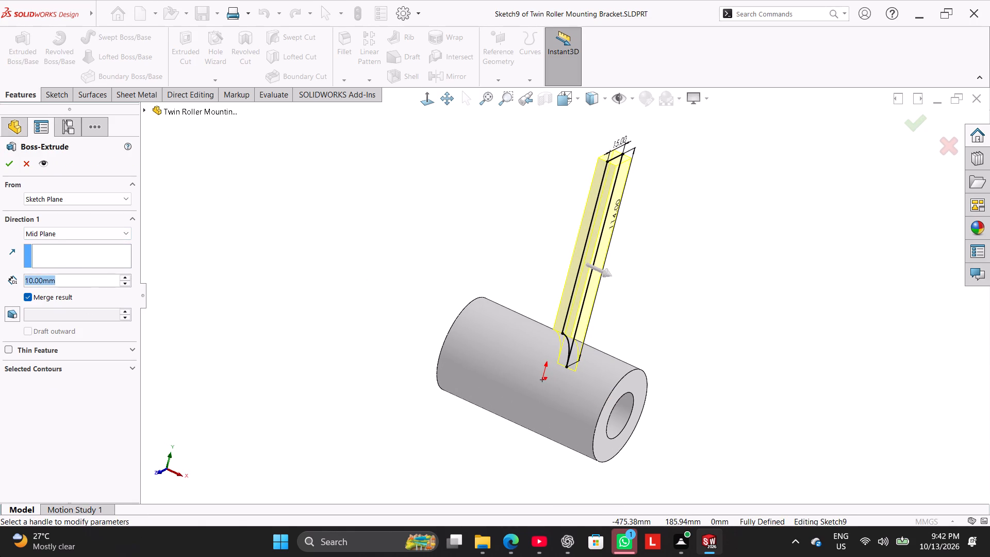
{"action": "key", "text": "8"}
{"action": "key", "text": "Return"}
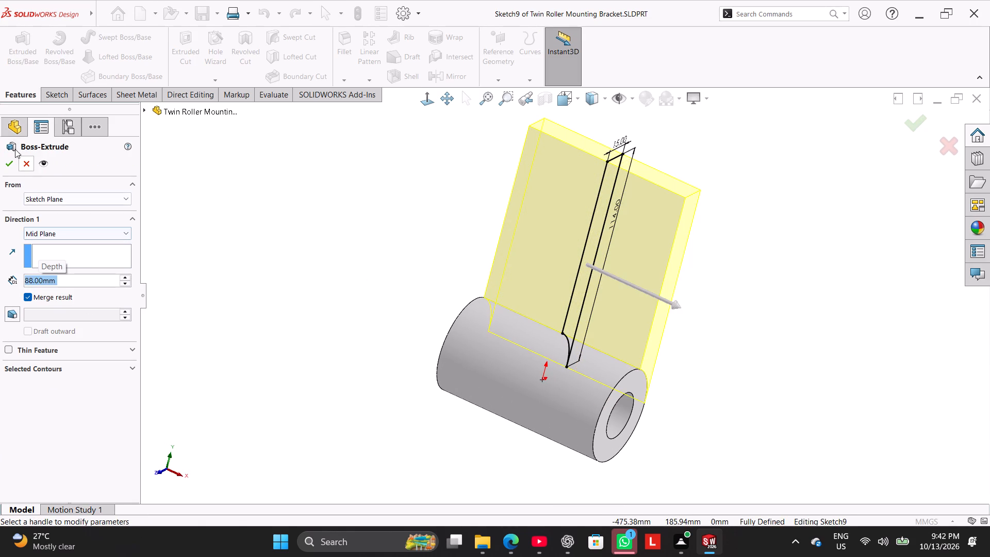
{"action": "left_click", "coordinate": [8, 160]}
{"action": "left_click", "coordinate": [226, 198]}
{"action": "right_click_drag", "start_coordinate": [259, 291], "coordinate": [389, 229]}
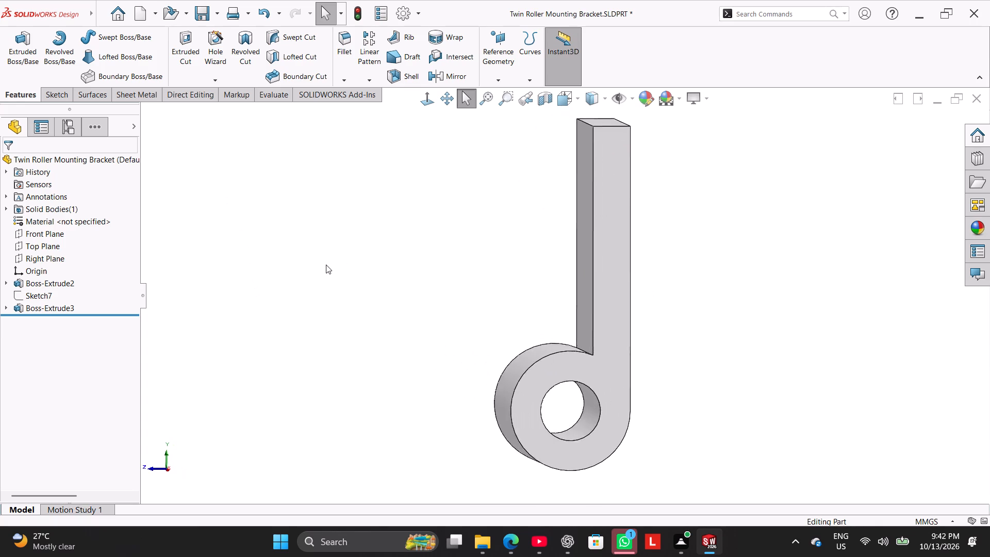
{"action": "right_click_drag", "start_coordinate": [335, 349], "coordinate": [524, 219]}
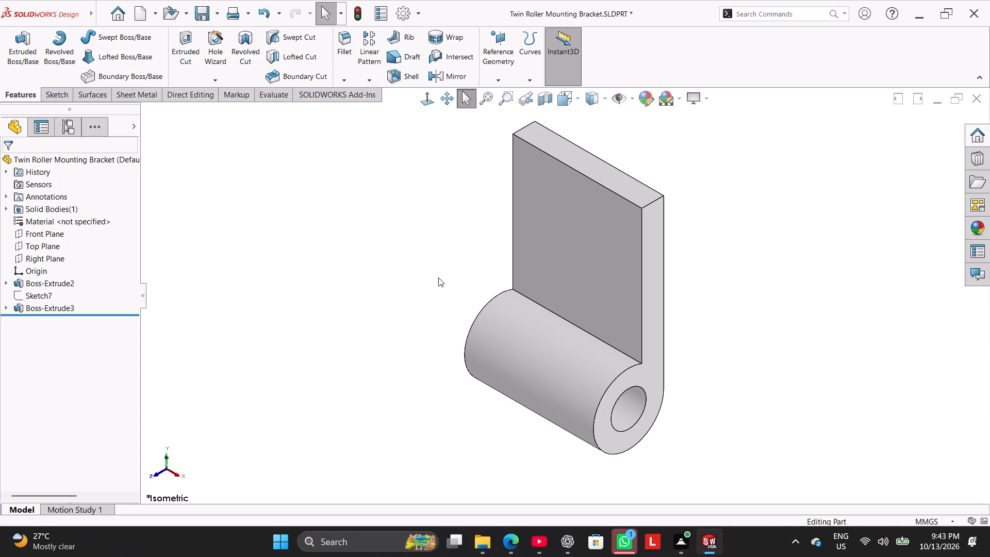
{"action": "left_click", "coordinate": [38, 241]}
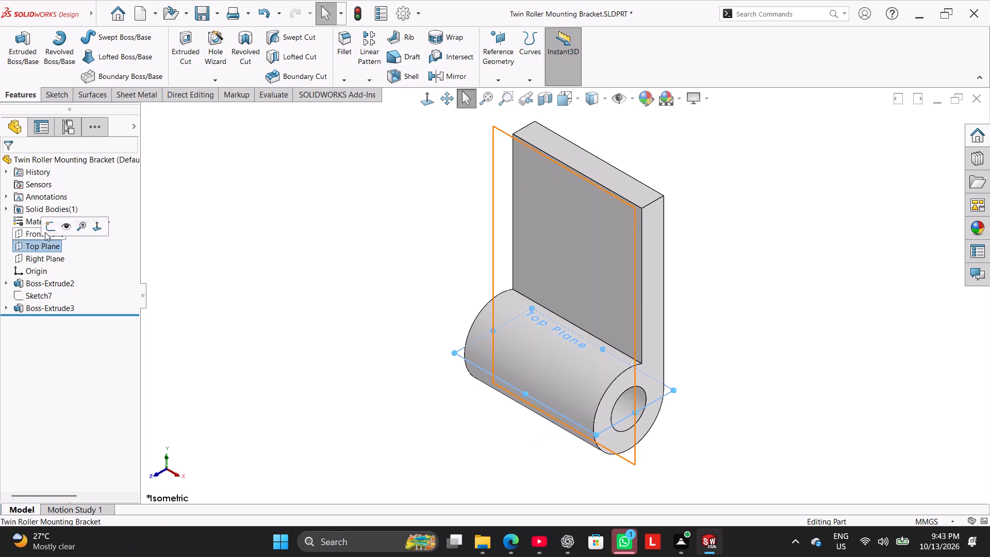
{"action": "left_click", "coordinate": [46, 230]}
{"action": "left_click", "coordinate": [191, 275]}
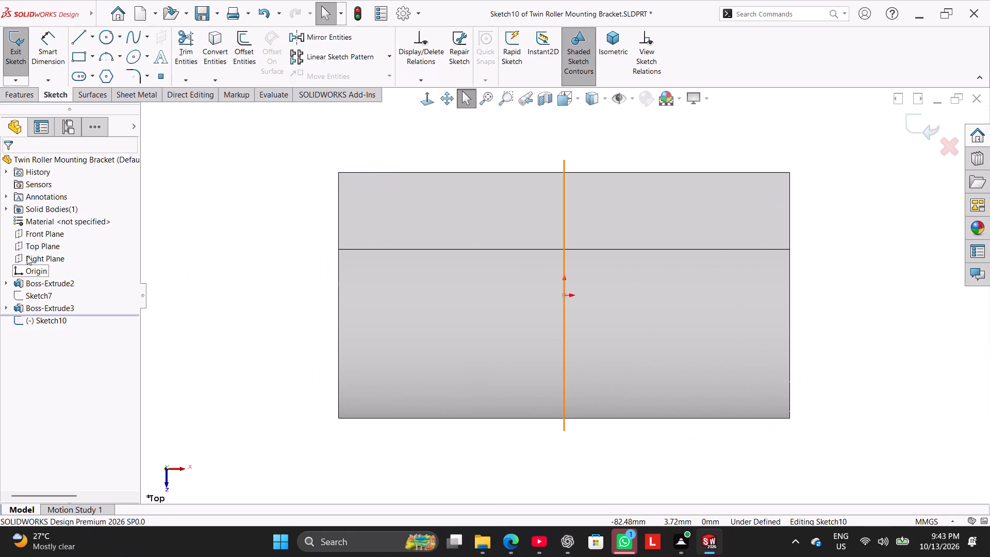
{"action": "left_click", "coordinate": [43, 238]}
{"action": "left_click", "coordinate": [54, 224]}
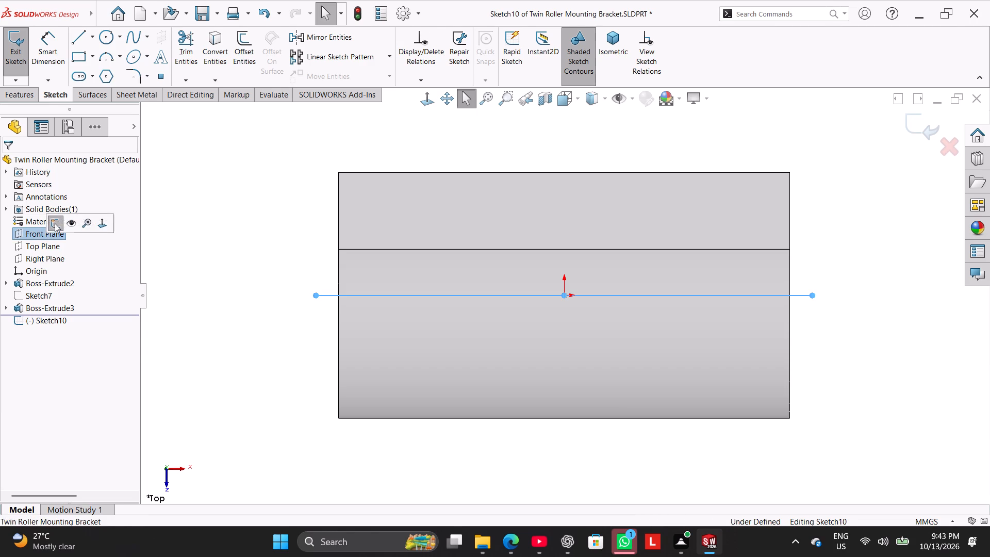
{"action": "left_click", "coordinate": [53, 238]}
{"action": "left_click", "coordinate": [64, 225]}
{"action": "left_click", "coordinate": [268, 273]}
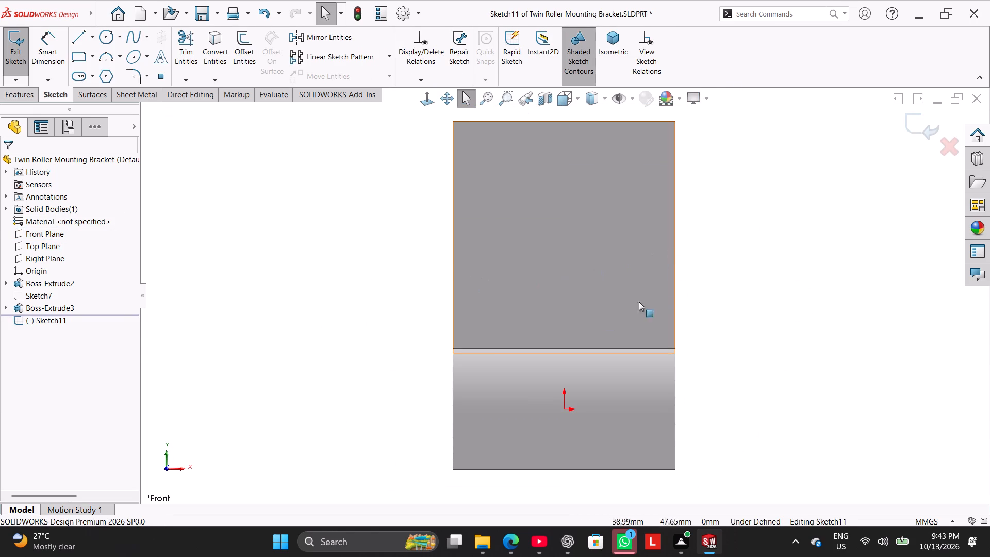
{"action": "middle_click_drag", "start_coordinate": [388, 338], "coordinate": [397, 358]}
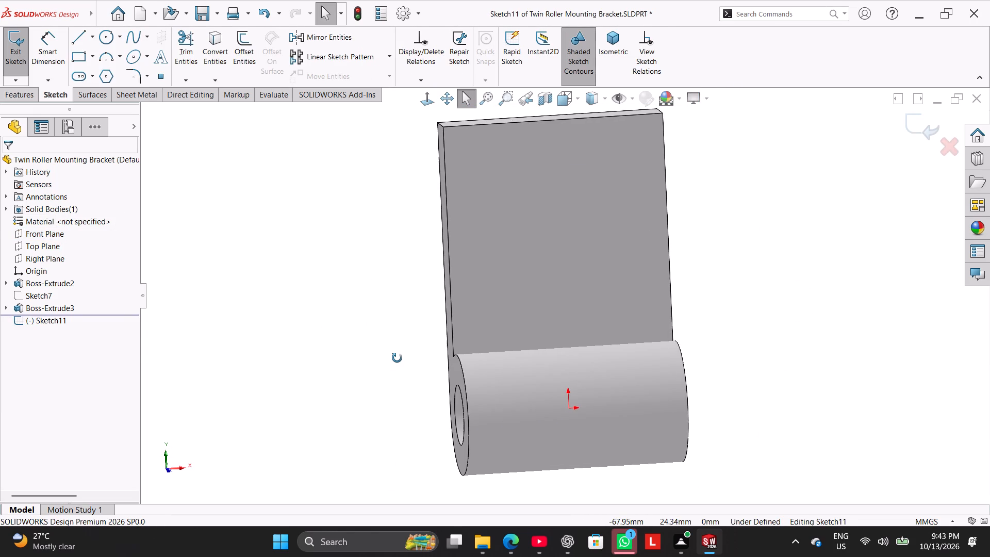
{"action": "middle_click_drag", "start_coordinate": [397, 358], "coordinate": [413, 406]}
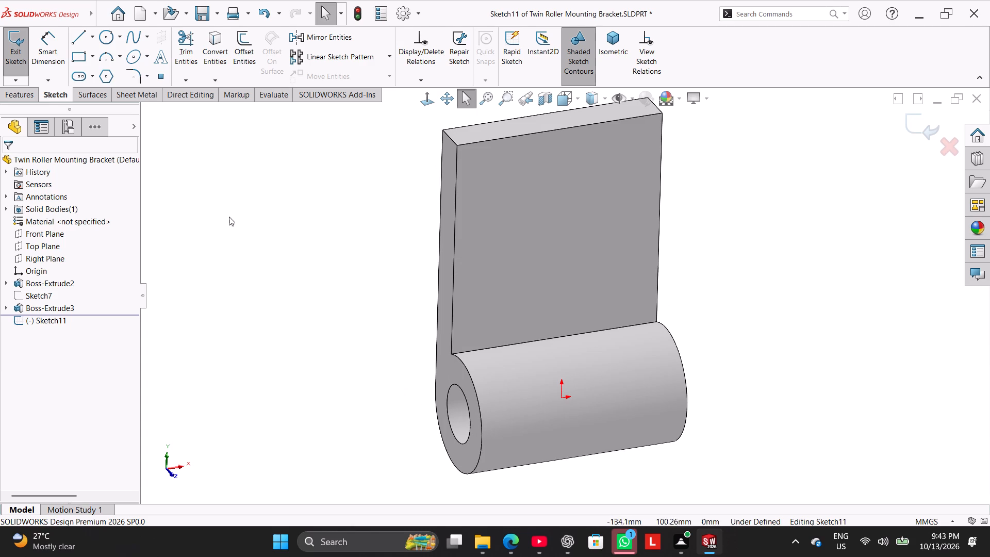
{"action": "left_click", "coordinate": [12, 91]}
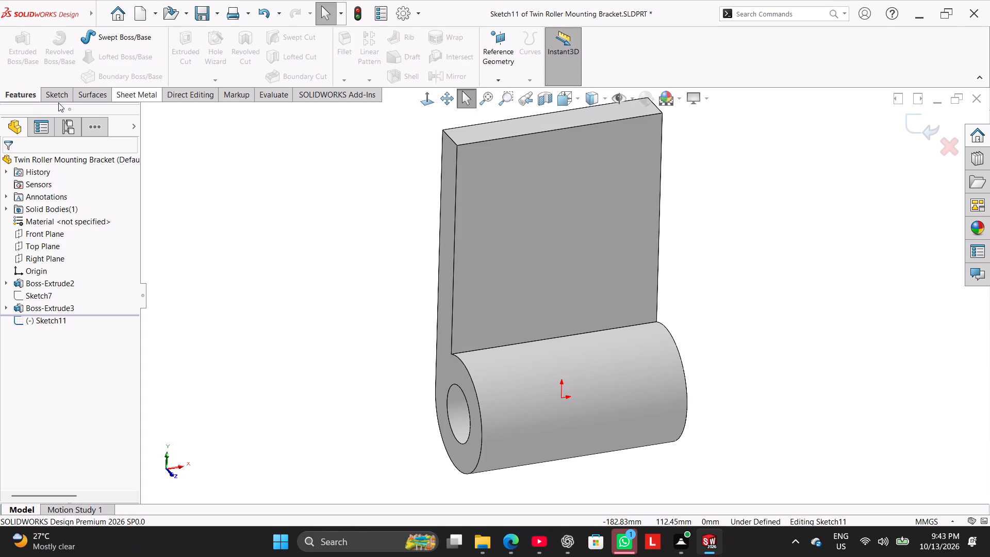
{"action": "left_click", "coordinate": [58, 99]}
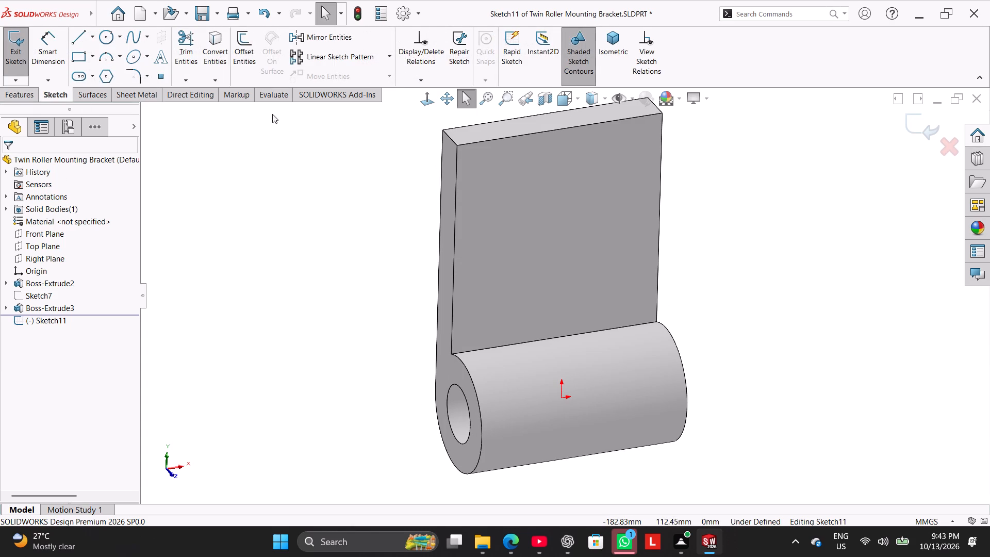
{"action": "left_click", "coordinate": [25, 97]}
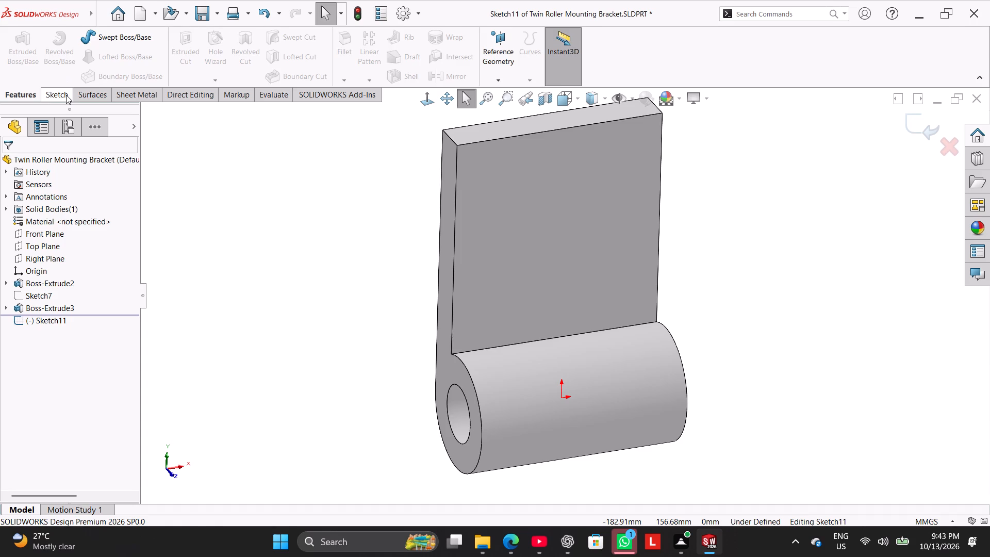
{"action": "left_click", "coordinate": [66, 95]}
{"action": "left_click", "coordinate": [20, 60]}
Fillet the inner edge where the arm's flat face meets the hub with a constant 9 mm radius.
{"action": "left_click", "coordinate": [28, 97]}
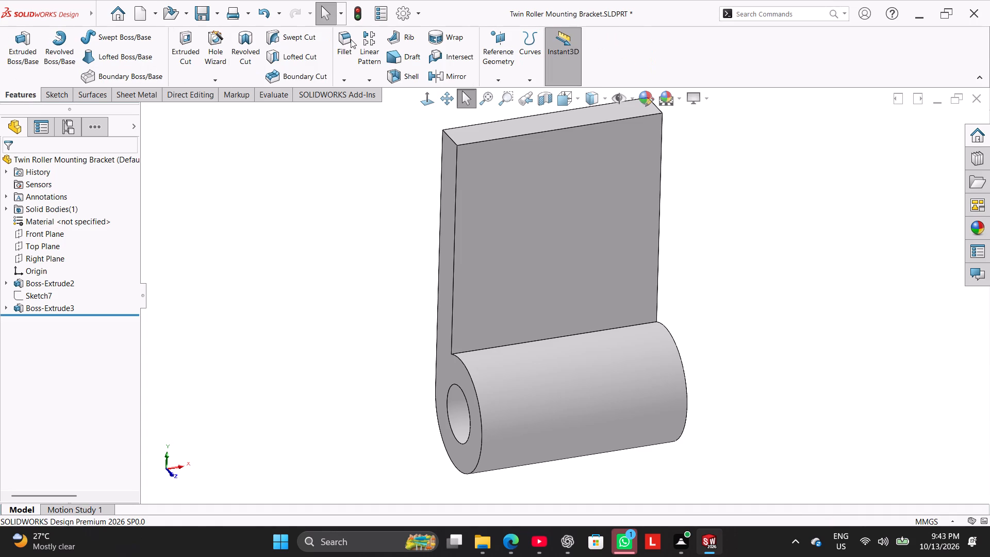
{"action": "left_click", "coordinate": [351, 39]}
{"action": "left_click", "coordinate": [555, 338]}
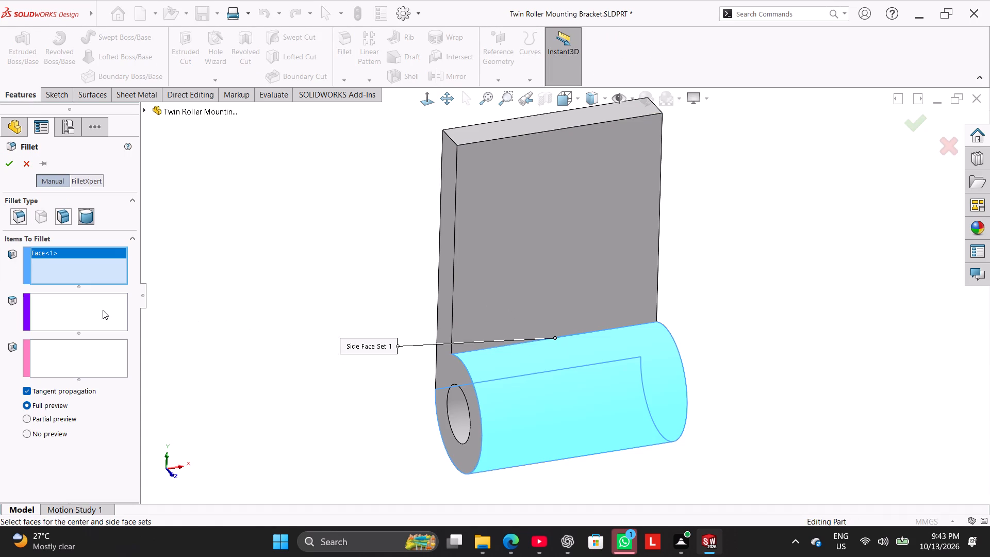
{"action": "right_click", "coordinate": [32, 257]}
{"action": "left_click", "coordinate": [52, 266]}
{"action": "left_click", "coordinate": [19, 221]}
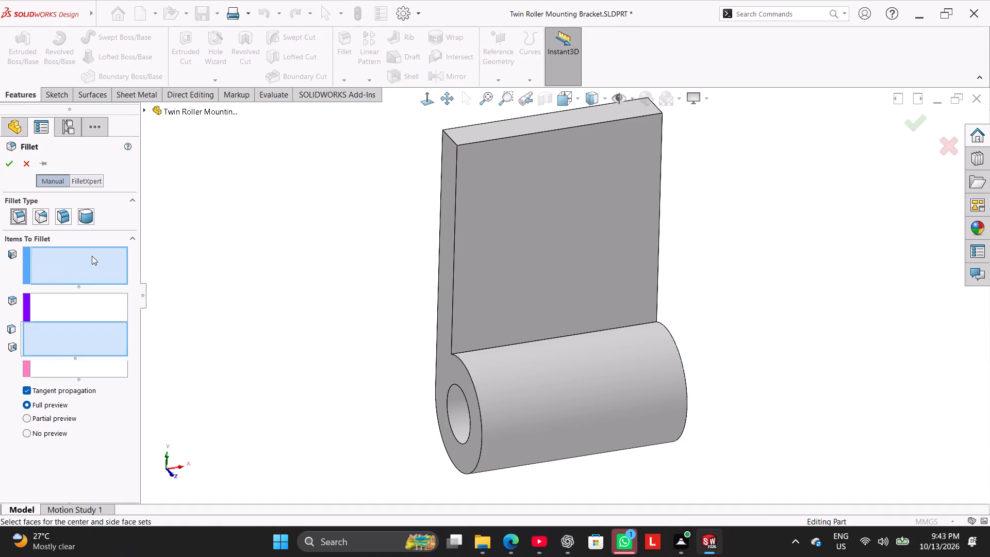
{"action": "left_click", "coordinate": [501, 345]}
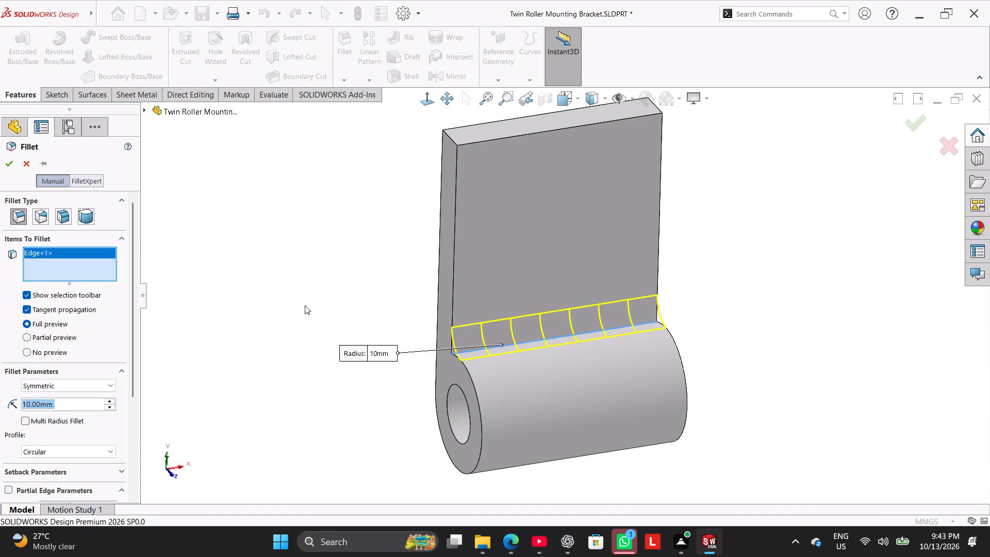
{"action": "middle_click_drag", "start_coordinate": [305, 305], "coordinate": [325, 333]}
{"action": "double_click", "coordinate": [80, 397]}
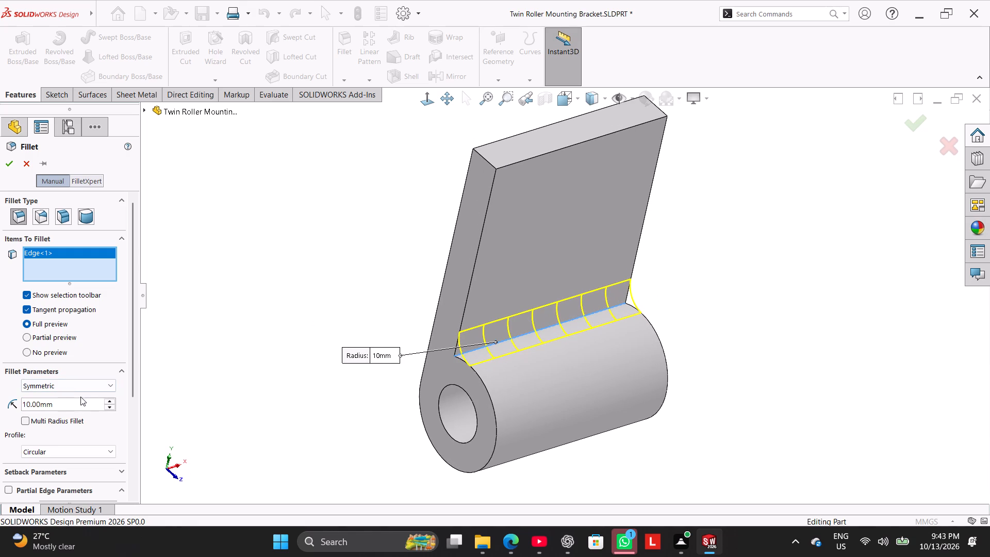
{"action": "double_click", "coordinate": [80, 405]}
{"action": "key", "text": "9"}
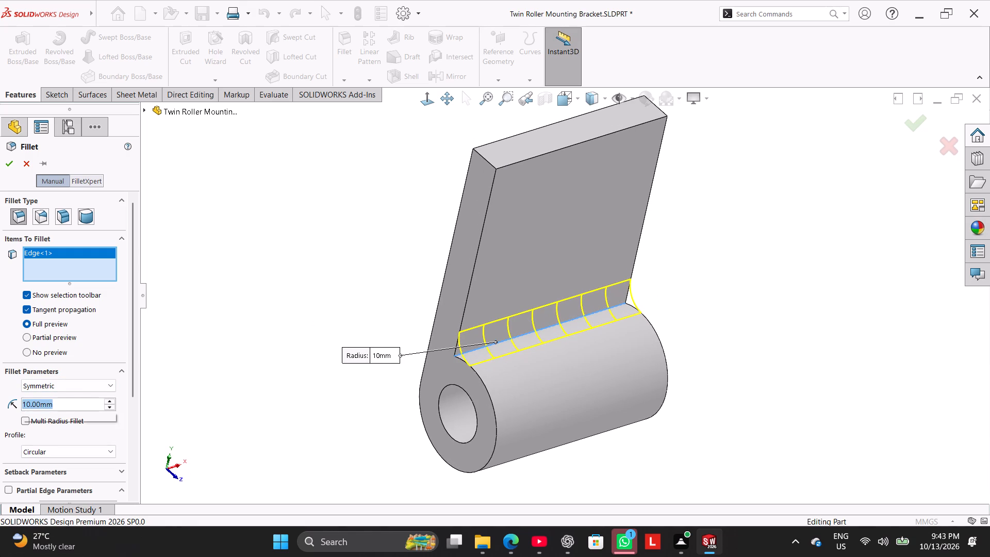
{"action": "key", "text": "Return"}
{"action": "left_click", "coordinate": [11, 161]}
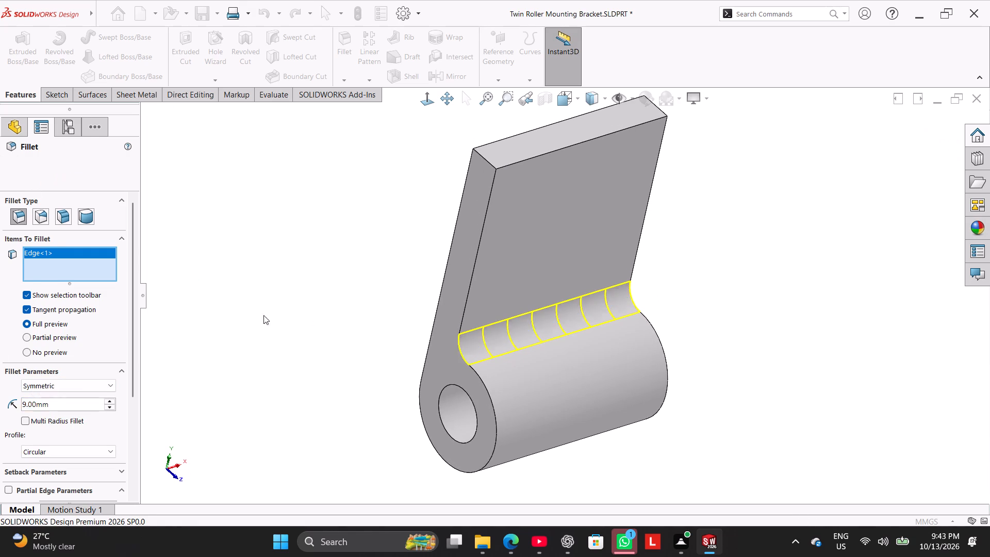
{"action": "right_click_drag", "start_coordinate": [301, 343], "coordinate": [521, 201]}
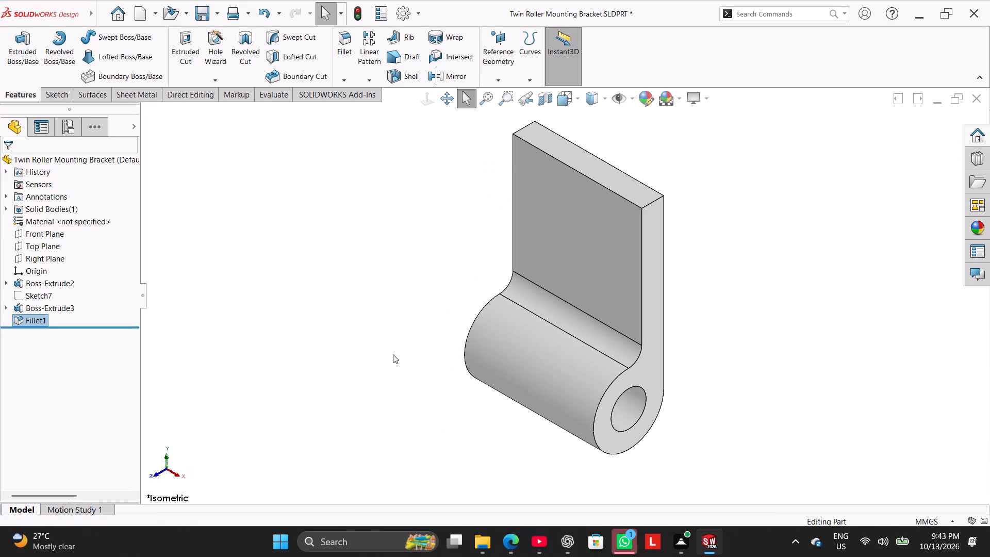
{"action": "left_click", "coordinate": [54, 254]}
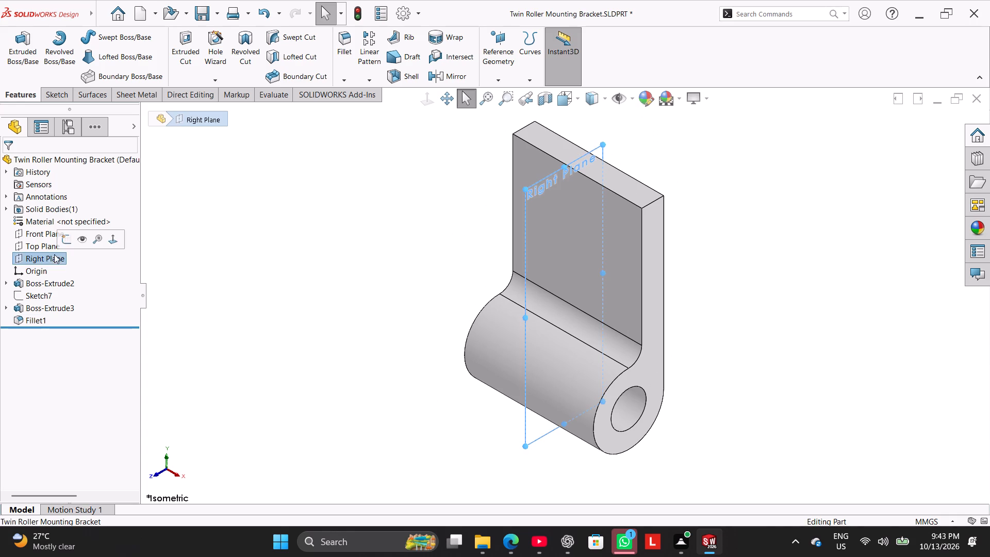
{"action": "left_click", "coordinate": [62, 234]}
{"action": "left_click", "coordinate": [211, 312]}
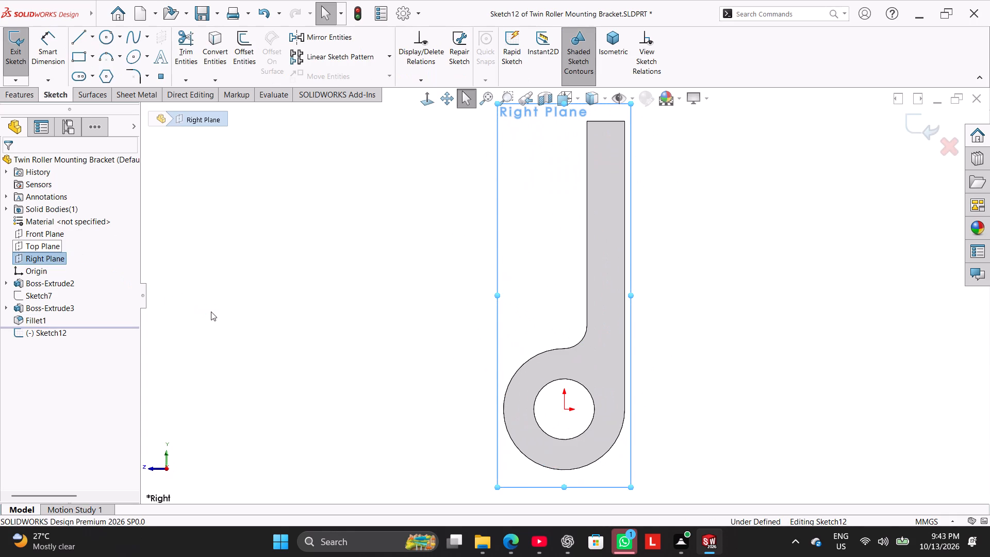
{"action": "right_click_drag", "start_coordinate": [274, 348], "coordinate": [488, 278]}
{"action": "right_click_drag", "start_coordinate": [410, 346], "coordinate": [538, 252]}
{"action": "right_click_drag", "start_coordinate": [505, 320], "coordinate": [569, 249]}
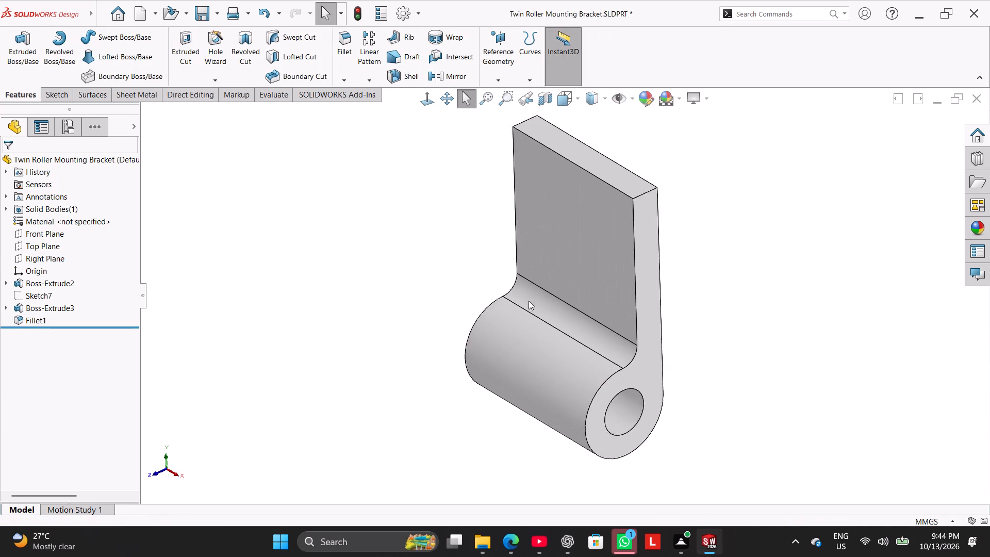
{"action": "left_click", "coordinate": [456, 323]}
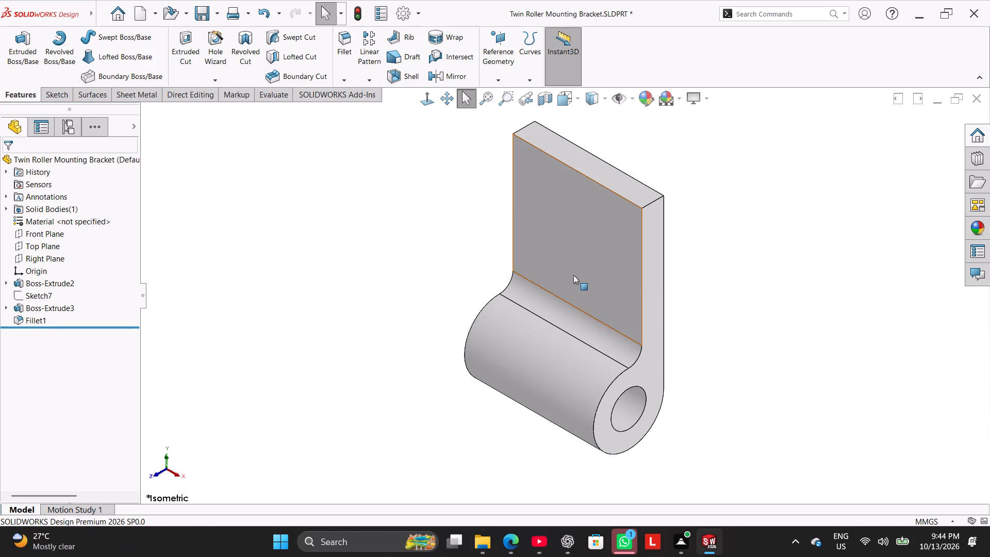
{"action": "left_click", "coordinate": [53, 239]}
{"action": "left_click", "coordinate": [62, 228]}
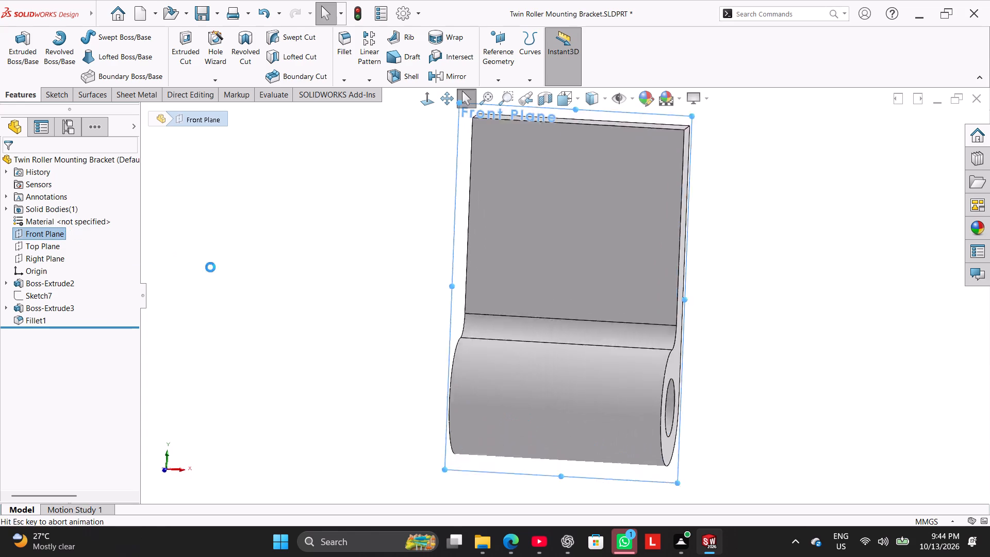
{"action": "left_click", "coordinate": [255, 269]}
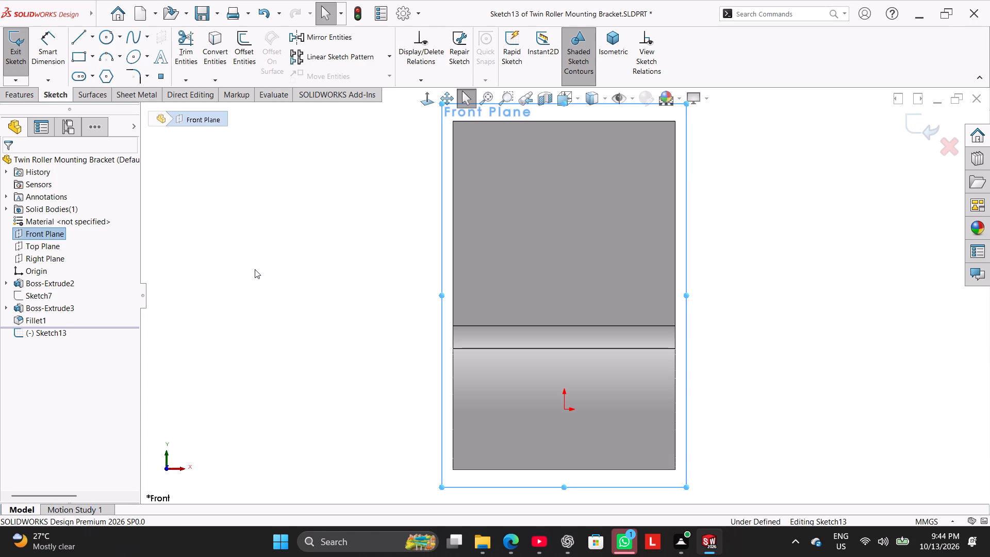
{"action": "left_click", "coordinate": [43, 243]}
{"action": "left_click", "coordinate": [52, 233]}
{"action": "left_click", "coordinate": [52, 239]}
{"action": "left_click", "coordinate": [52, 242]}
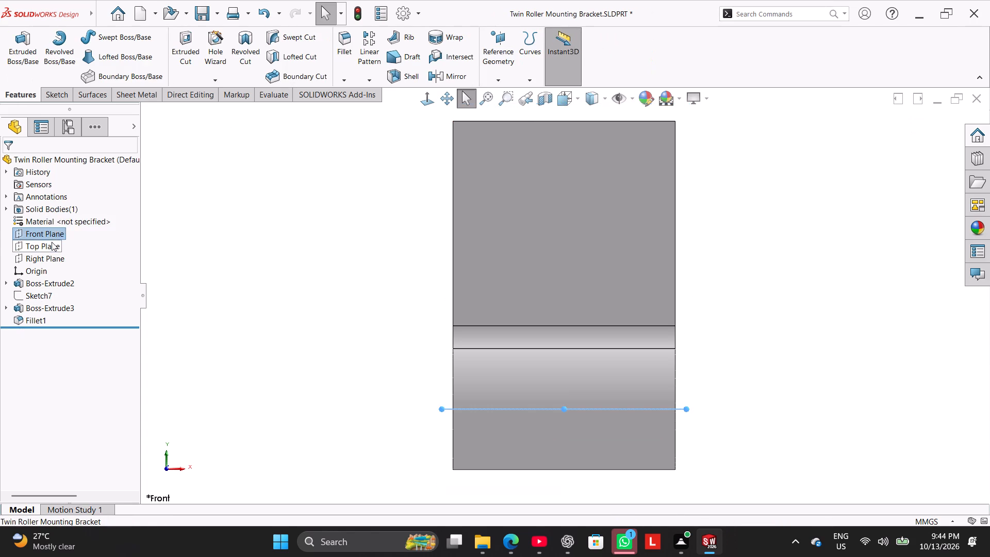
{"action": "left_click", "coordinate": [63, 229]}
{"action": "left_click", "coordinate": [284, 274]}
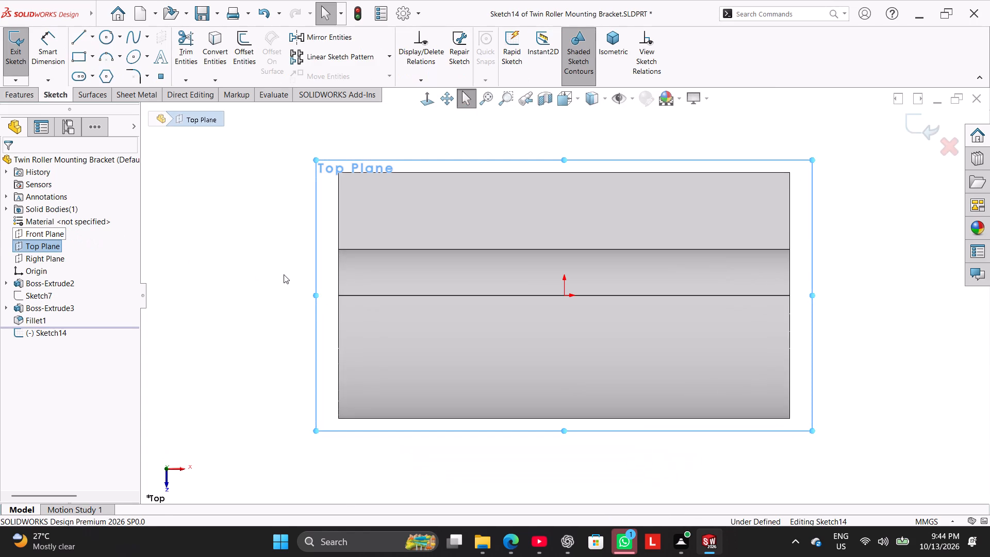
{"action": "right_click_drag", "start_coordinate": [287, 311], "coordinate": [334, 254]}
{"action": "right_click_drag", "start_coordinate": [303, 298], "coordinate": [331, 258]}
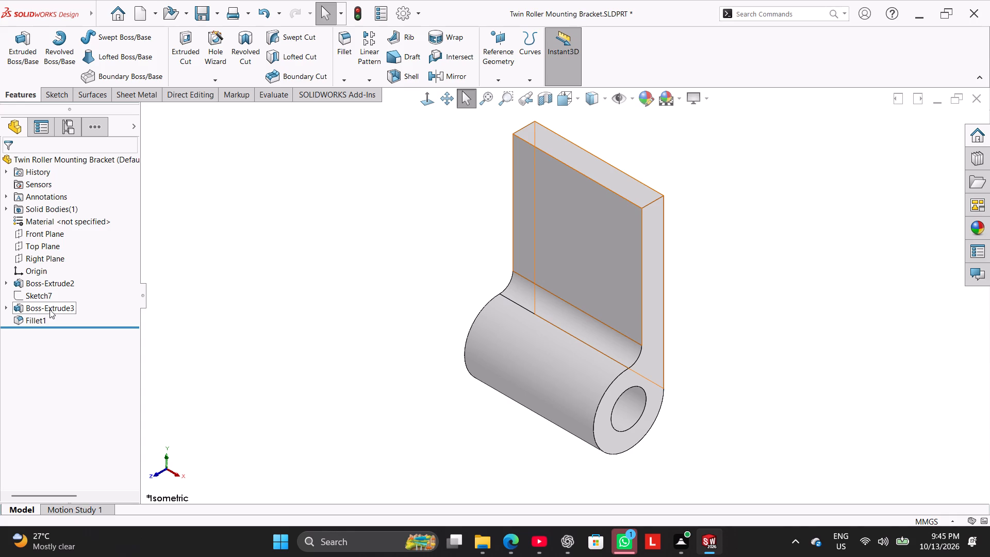
Change the sketch plane of the standalone rectangular sketch, Sketch7, to the Top Plane.
{"action": "left_click", "coordinate": [1, 307]}
{"action": "left_click", "coordinate": [10, 307]}
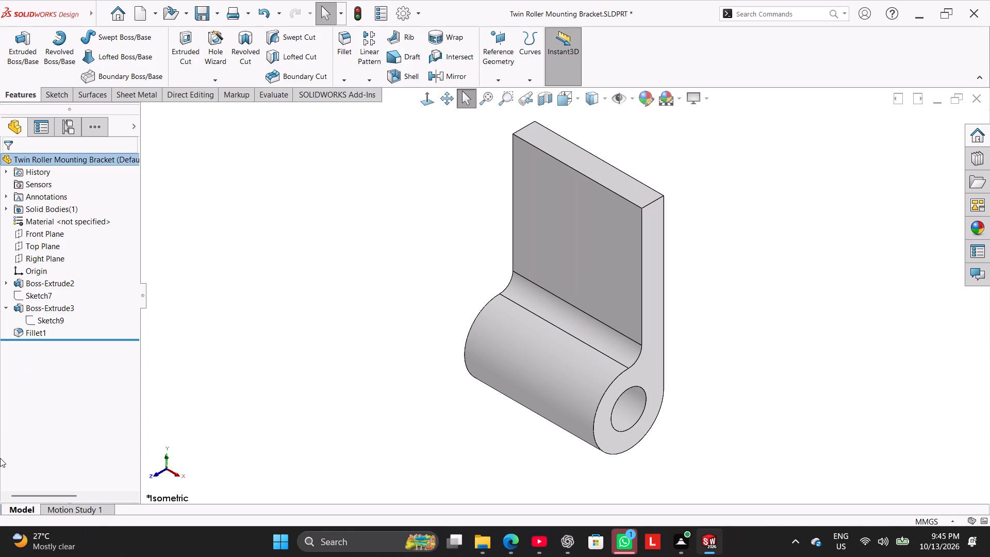
{"action": "left_click", "coordinate": [9, 307]}
{"action": "right_click", "coordinate": [28, 295]}
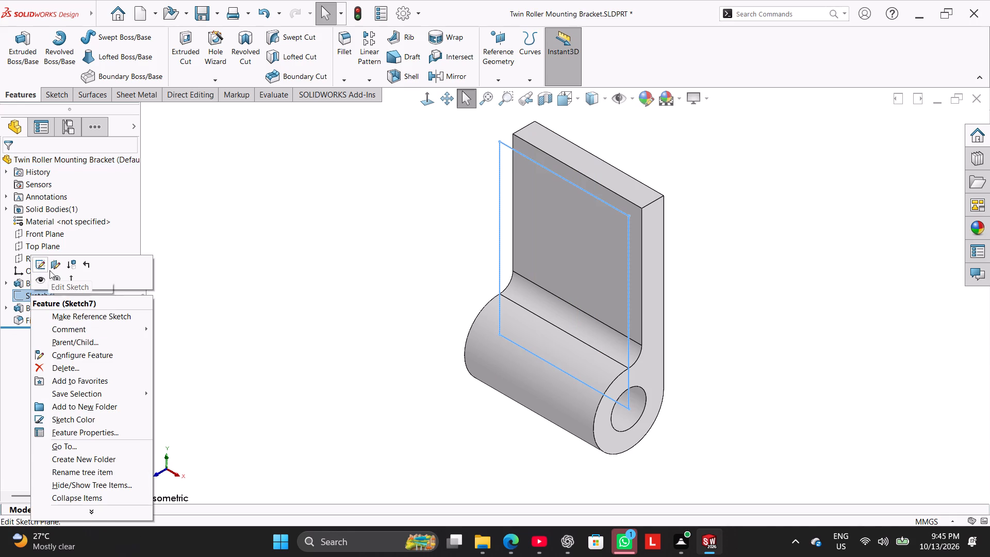
{"action": "left_click", "coordinate": [53, 268]}
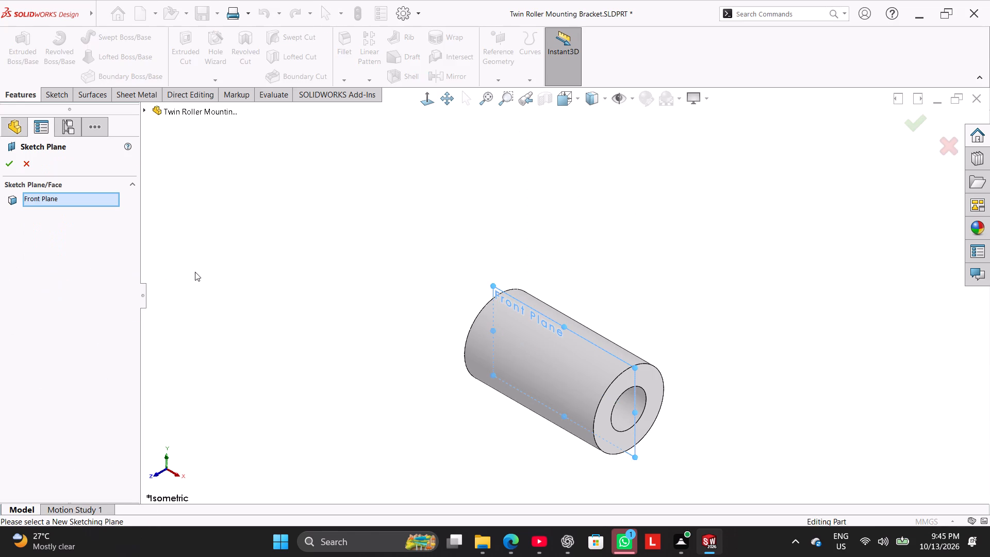
{"action": "left_click", "coordinate": [145, 109]}
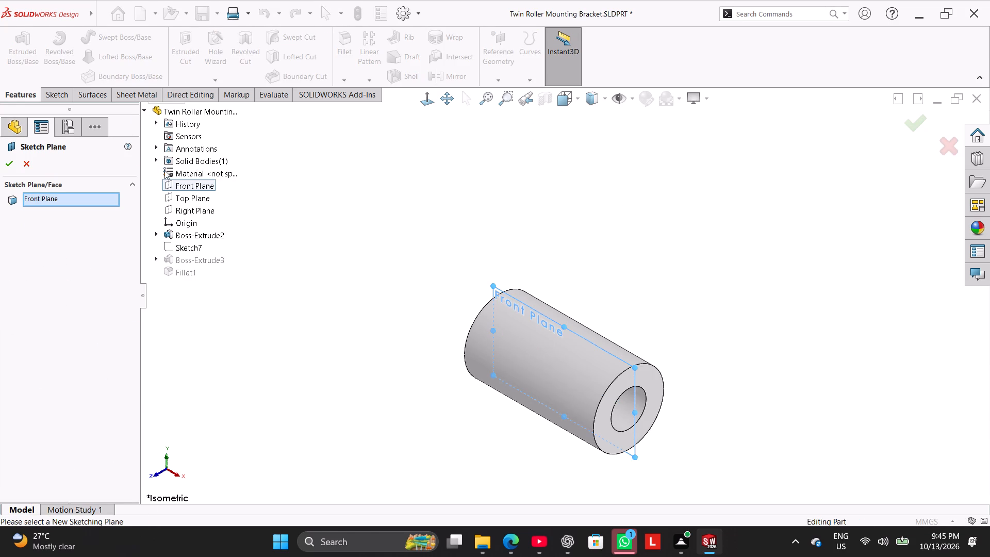
{"action": "left_click", "coordinate": [178, 195]}
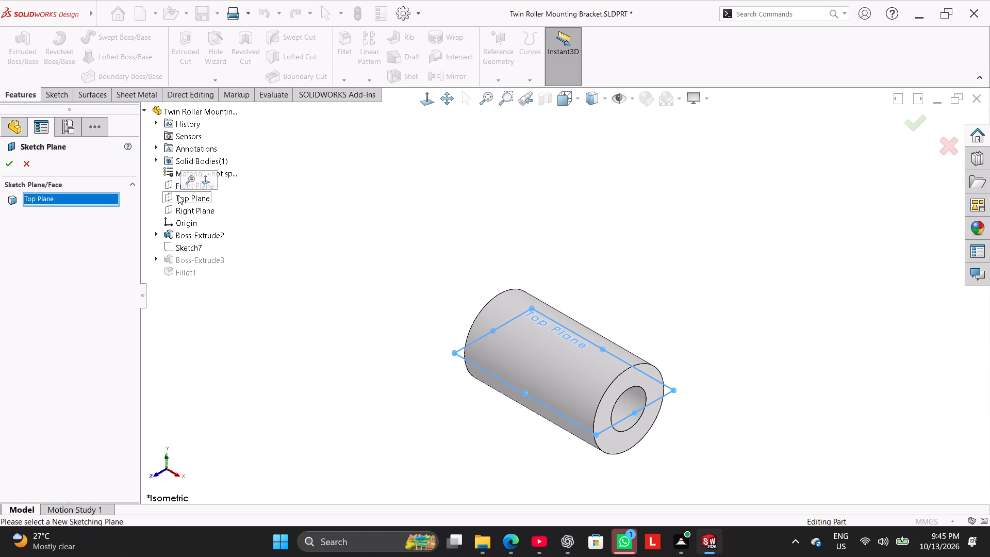
{"action": "left_click", "coordinate": [13, 163]}
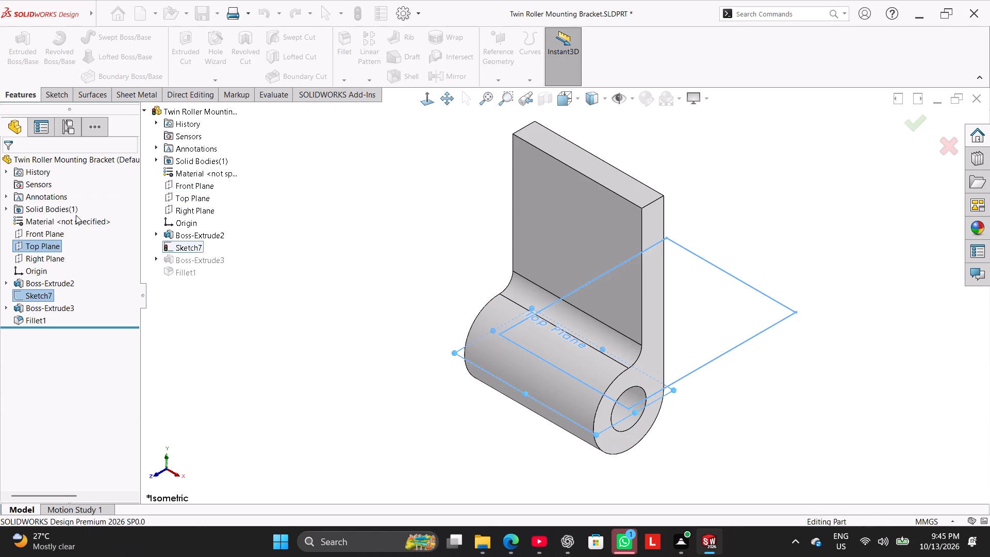
{"action": "right_click_drag", "start_coordinate": [236, 256], "coordinate": [313, 243]}
{"action": "right_click_drag", "start_coordinate": [272, 286], "coordinate": [403, 220]}
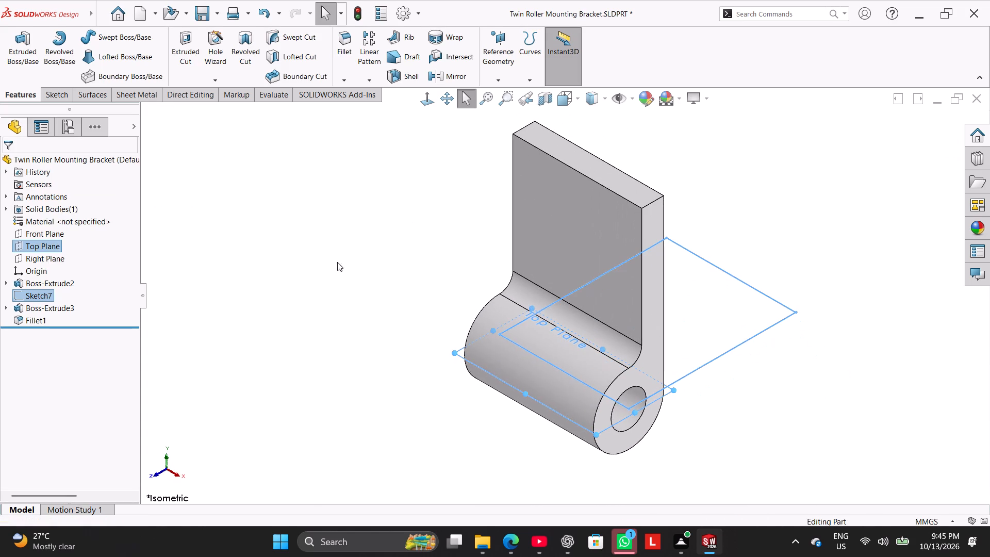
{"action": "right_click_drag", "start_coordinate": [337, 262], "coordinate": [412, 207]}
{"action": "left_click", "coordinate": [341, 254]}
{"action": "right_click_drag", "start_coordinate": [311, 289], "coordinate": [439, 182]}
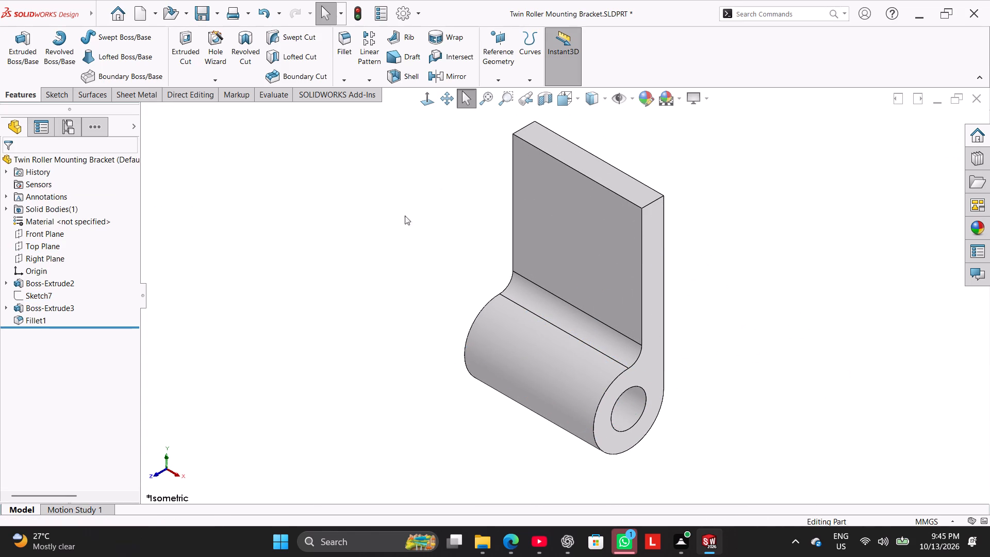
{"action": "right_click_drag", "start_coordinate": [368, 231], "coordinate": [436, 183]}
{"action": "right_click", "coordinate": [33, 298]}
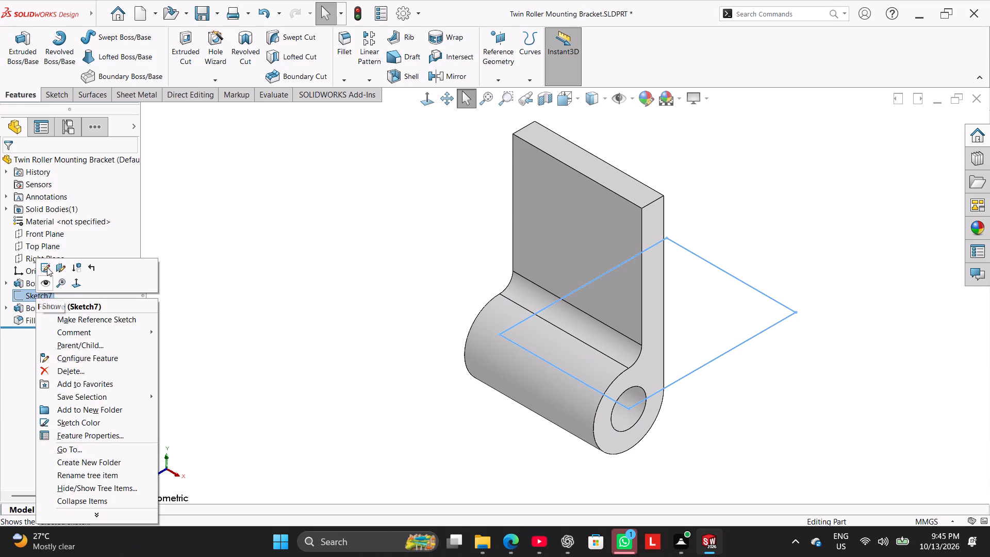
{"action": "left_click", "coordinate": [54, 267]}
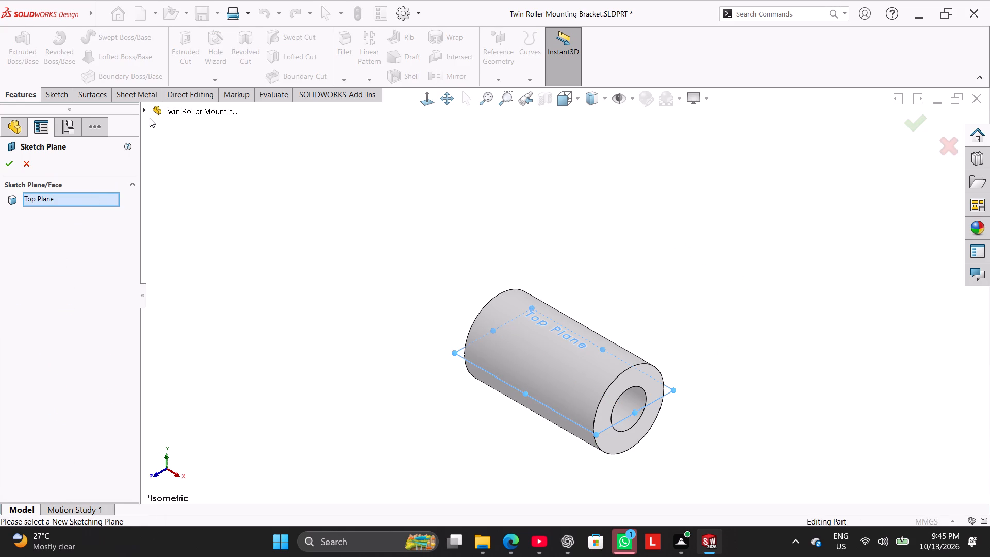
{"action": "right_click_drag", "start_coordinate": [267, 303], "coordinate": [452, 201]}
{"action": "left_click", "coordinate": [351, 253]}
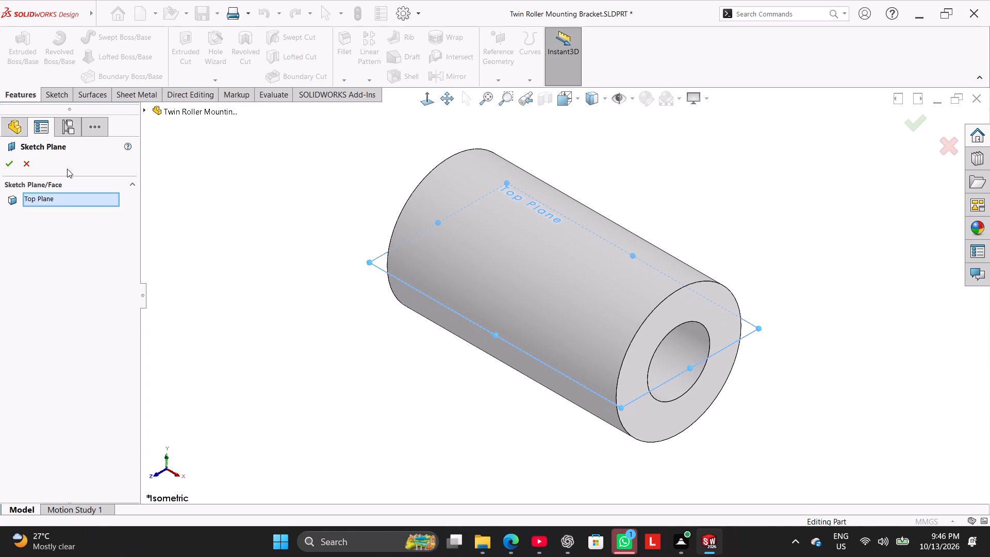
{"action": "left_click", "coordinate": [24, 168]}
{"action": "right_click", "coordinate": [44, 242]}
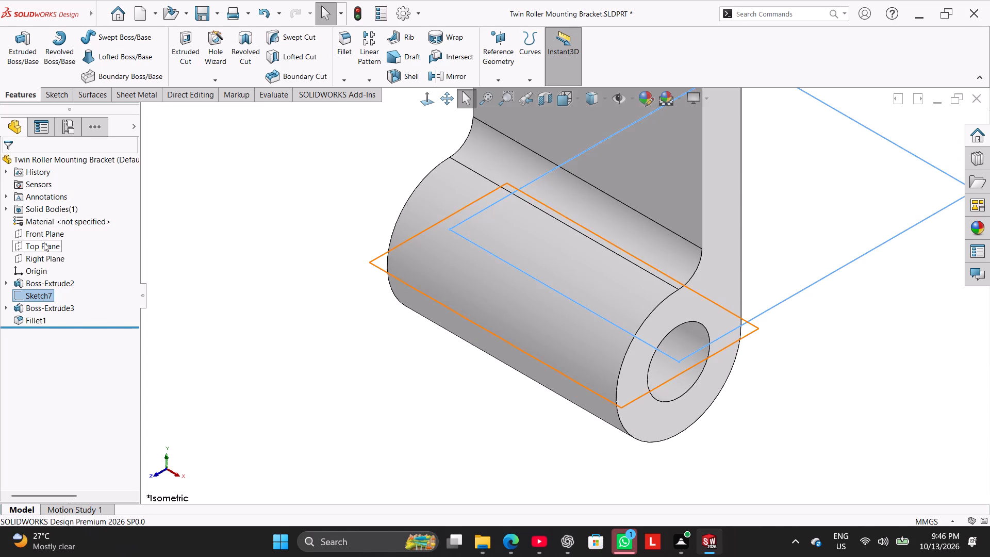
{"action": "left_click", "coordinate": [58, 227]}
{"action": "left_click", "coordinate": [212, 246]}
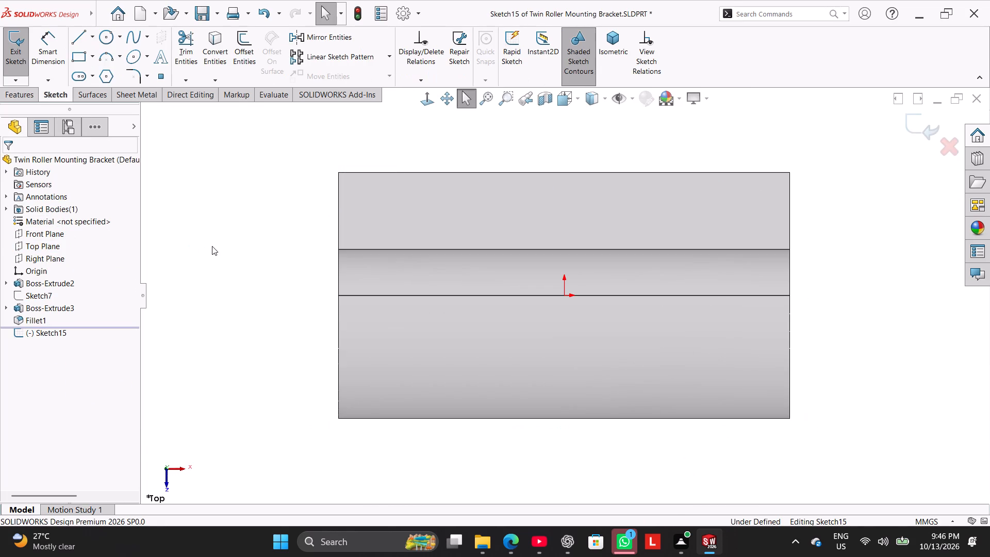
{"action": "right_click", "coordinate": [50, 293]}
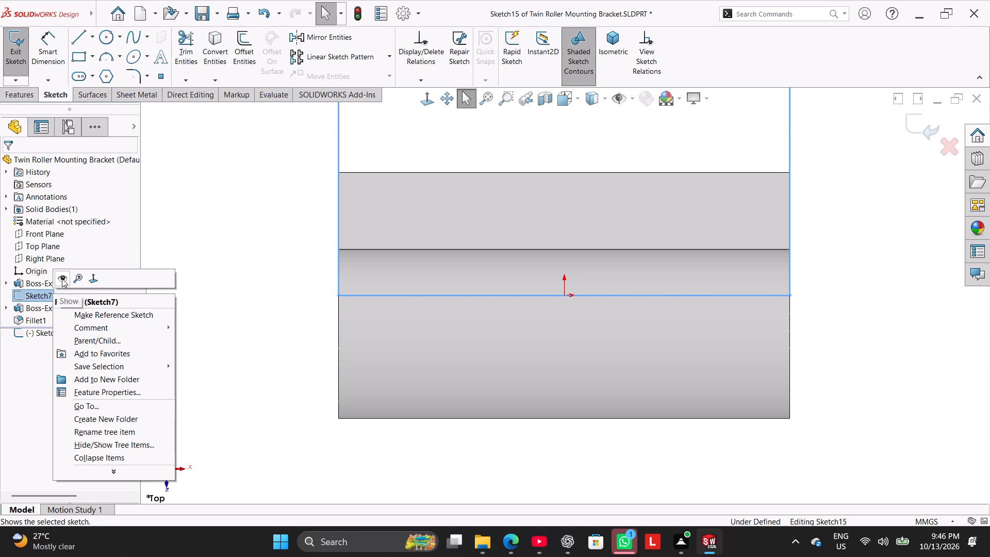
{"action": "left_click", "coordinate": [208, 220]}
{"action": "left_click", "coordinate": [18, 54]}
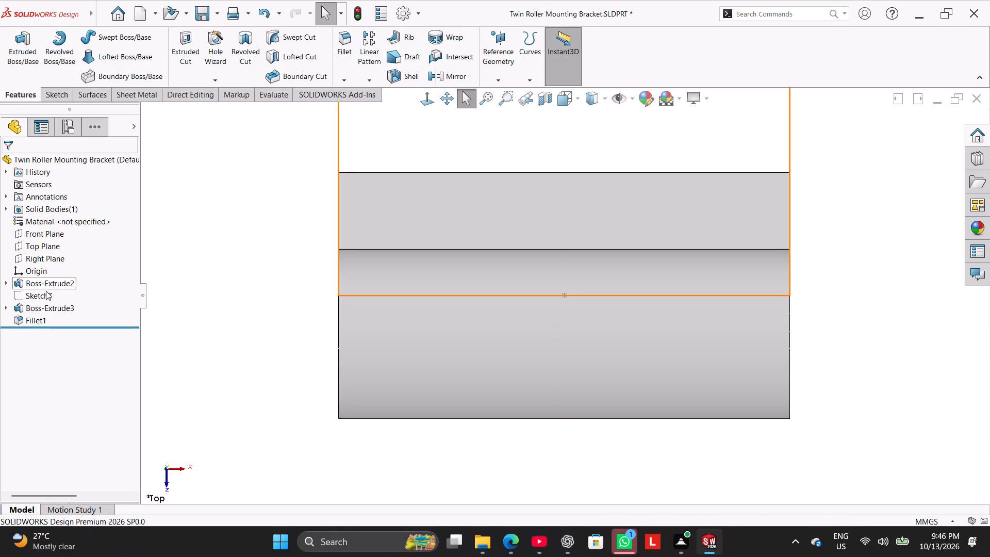
Change the sketch plane of the standalone rectangular sketch, Sketch7, to the Front Plane.
{"action": "right_click", "coordinate": [46, 291]}
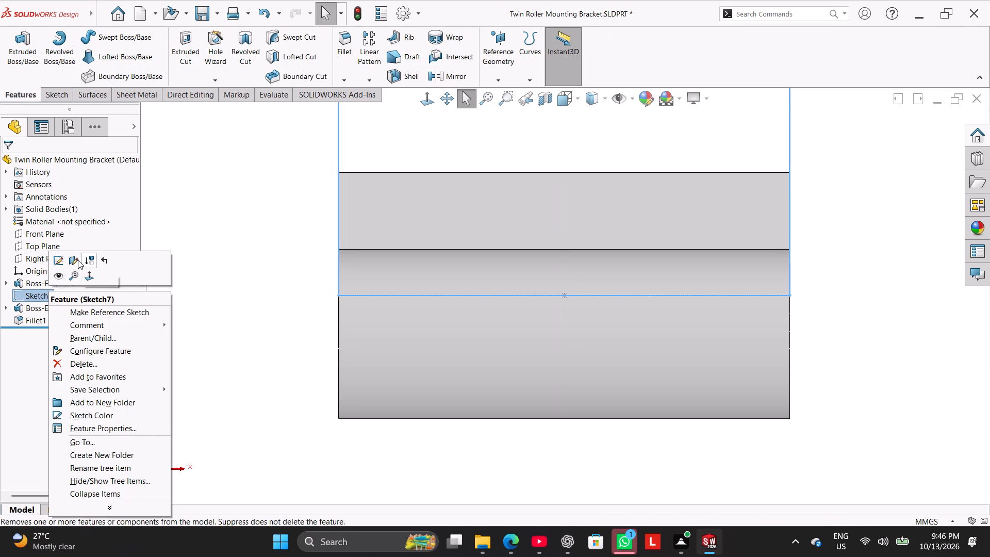
{"action": "left_click", "coordinate": [74, 260]}
{"action": "left_click", "coordinate": [145, 113]}
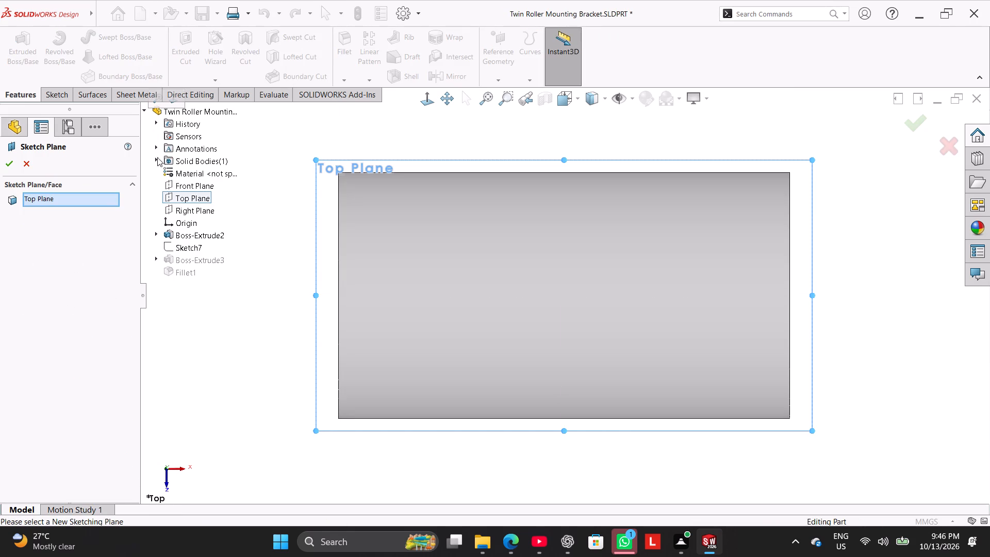
{"action": "left_click", "coordinate": [183, 189]}
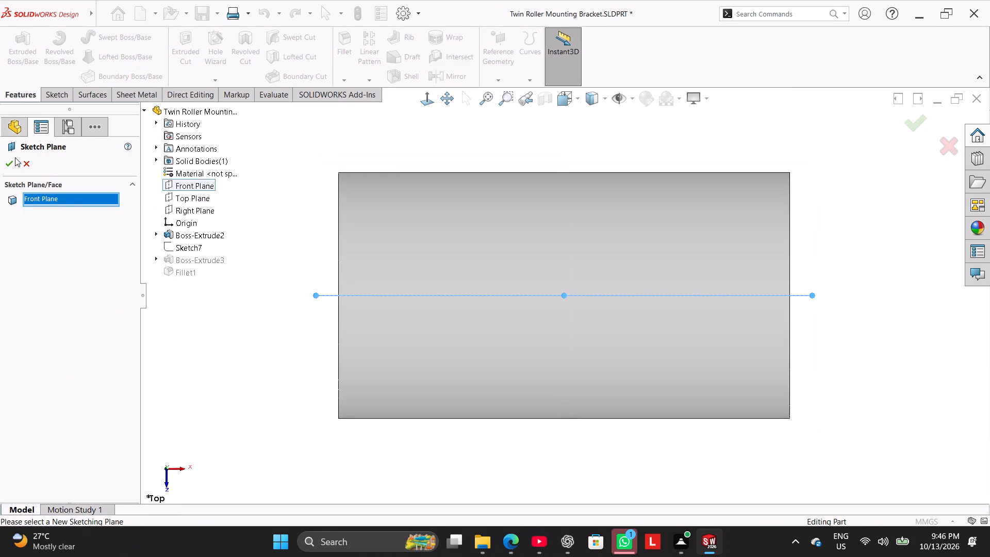
{"action": "left_click", "coordinate": [15, 157]}
{"action": "right_click_drag", "start_coordinate": [244, 266], "coordinate": [426, 179]}
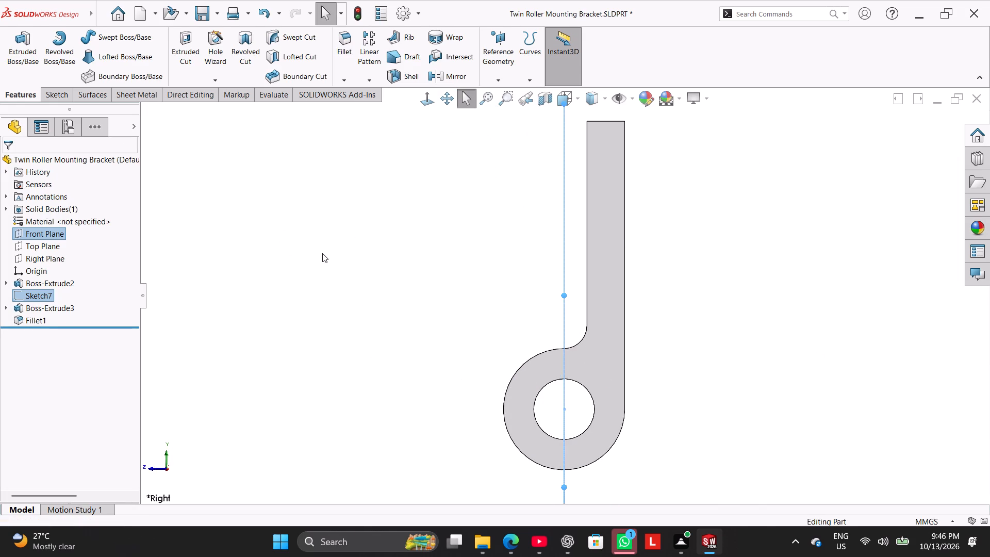
{"action": "right_click_drag", "start_coordinate": [321, 254], "coordinate": [532, 185]}
{"action": "right_click_drag", "start_coordinate": [414, 285], "coordinate": [561, 175]}
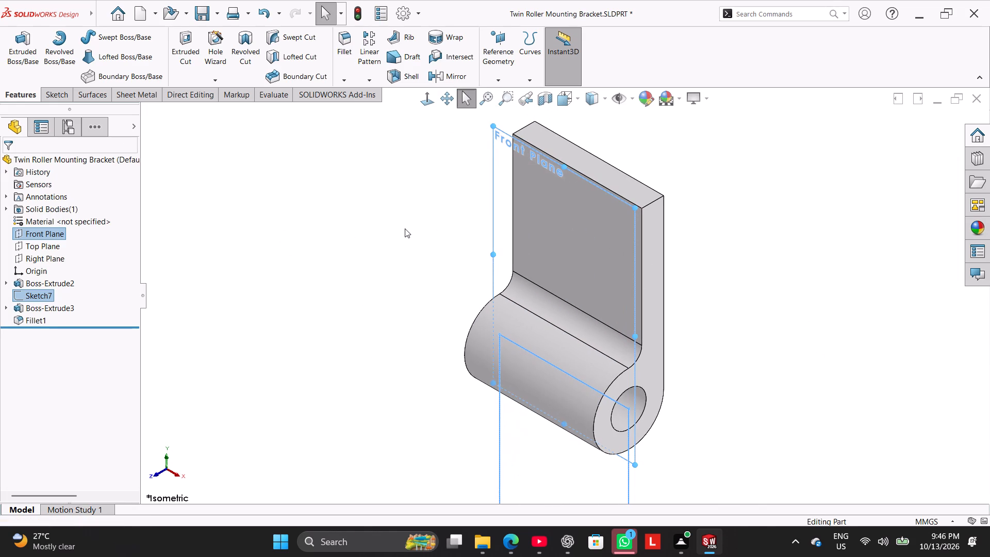
{"action": "left_click", "coordinate": [405, 228]}
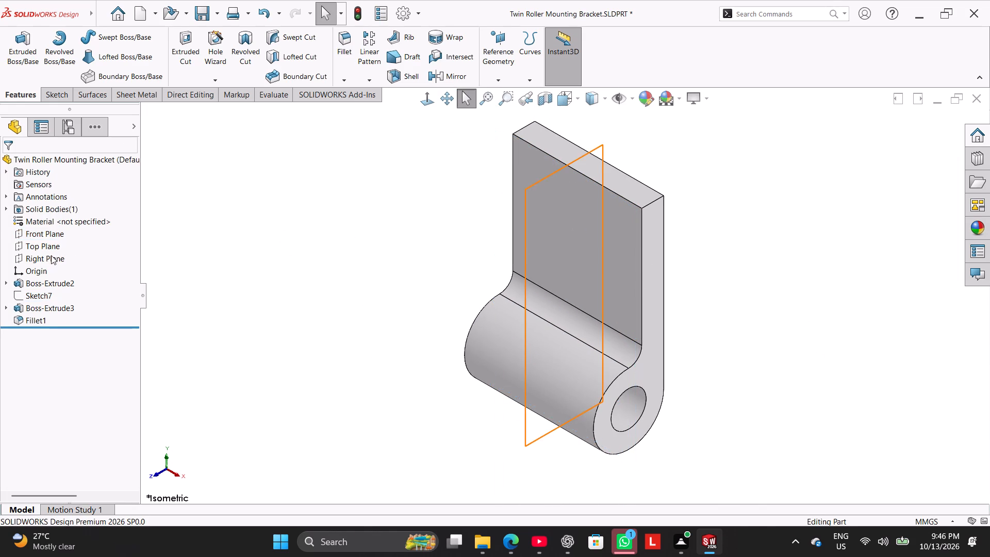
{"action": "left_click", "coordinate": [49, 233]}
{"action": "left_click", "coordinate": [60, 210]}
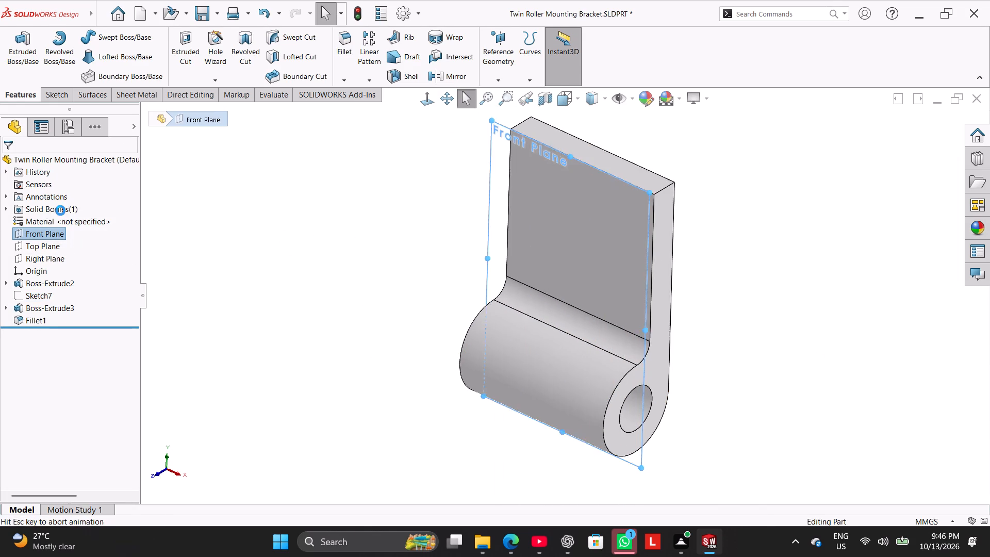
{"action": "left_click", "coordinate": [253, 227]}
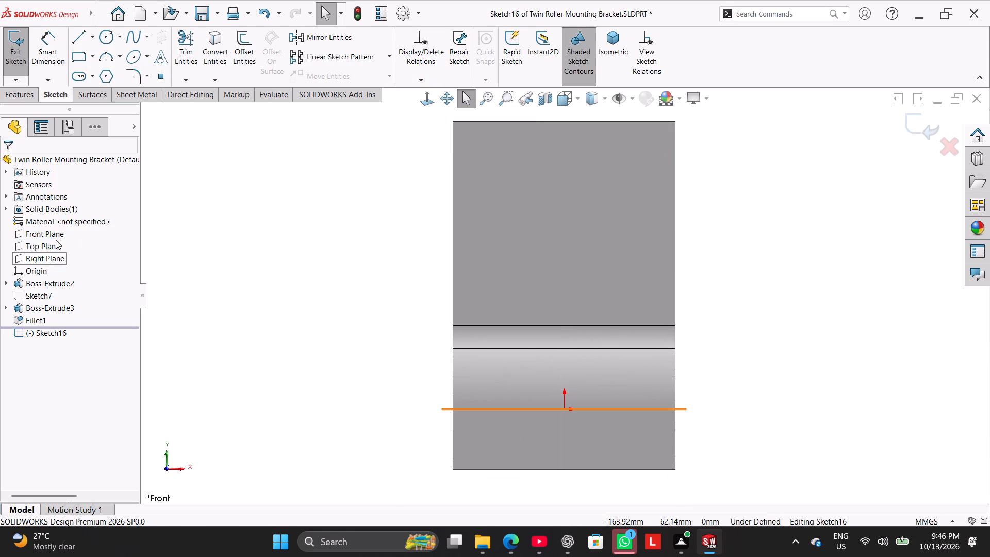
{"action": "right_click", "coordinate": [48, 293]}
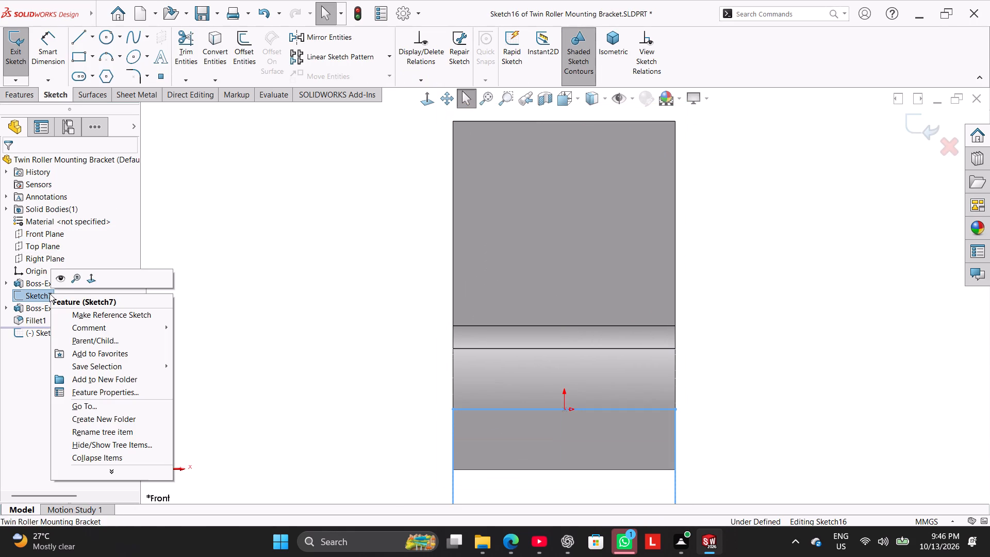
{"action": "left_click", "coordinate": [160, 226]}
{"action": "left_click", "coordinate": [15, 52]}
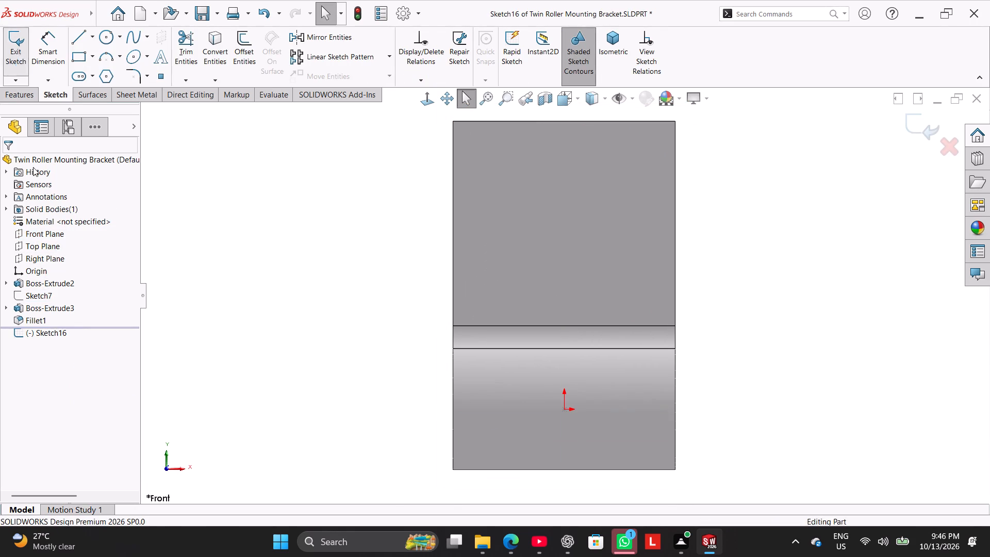
Change the sketch plane of the standalone rectangular sketch, Sketch7, back to the Top Plane.
{"action": "right_click", "coordinate": [41, 293]}
{"action": "left_click", "coordinate": [73, 260]}
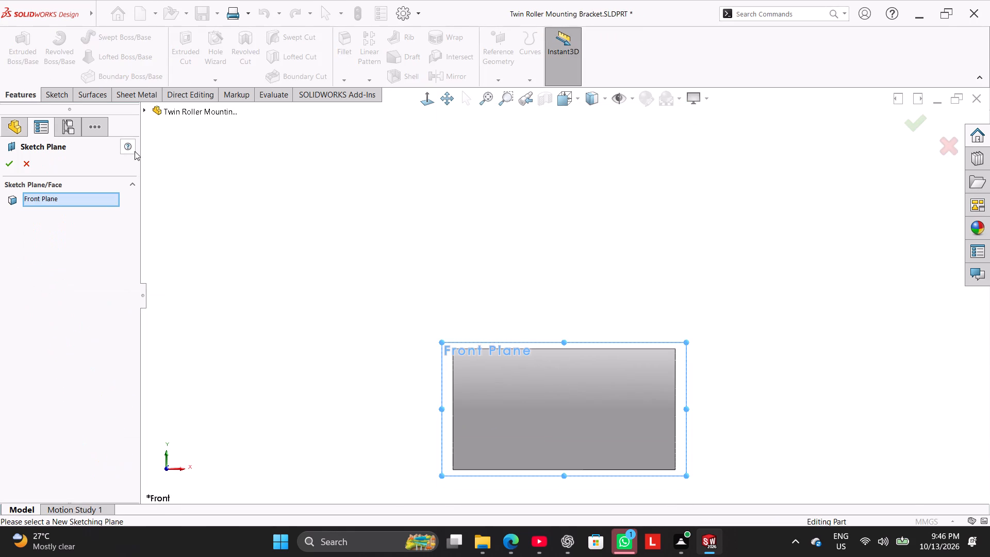
{"action": "left_click", "coordinate": [145, 114]}
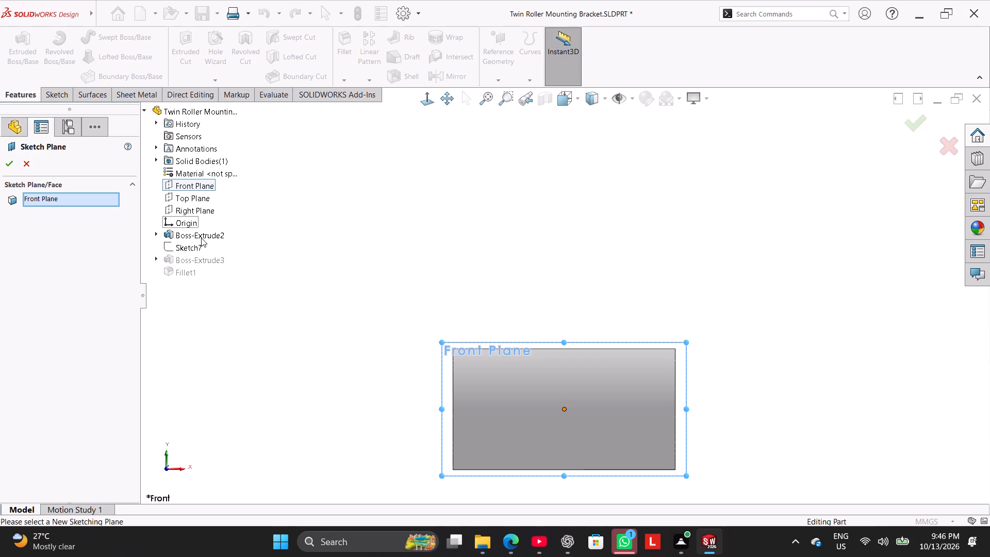
{"action": "left_click", "coordinate": [197, 201]}
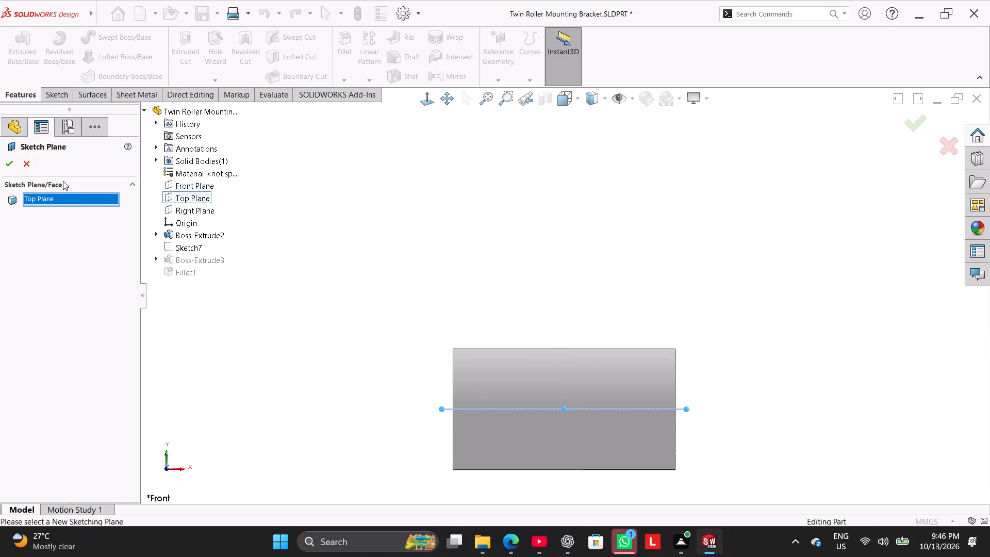
{"action": "left_click", "coordinate": [10, 157]}
{"action": "right_click_drag", "start_coordinate": [266, 292], "coordinate": [481, 159]}
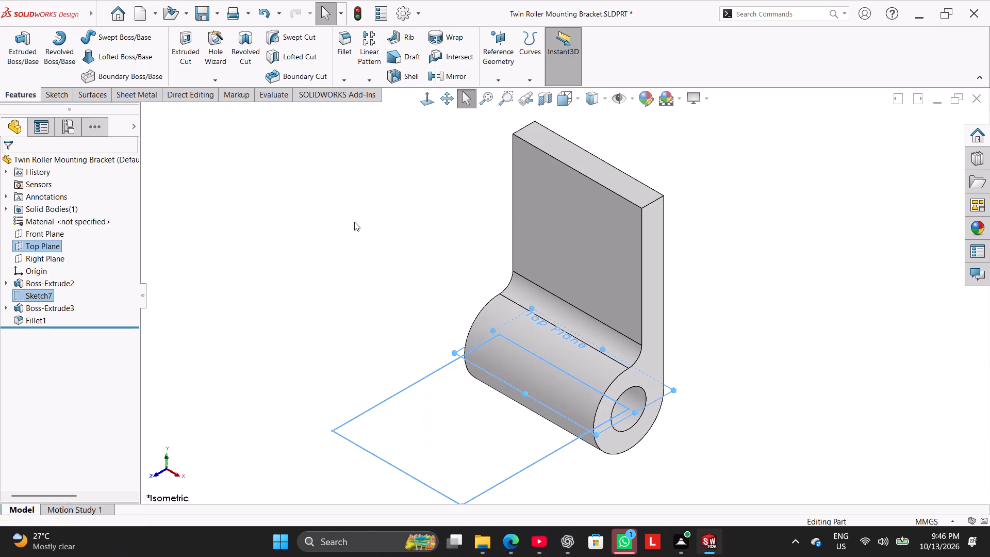
{"action": "right_click_drag", "start_coordinate": [351, 223], "coordinate": [432, 168]}
{"action": "right_click_drag", "start_coordinate": [357, 218], "coordinate": [373, 194]}
{"action": "left_click", "coordinate": [233, 227]}
{"action": "right_click_drag", "start_coordinate": [256, 257], "coordinate": [432, 156]}
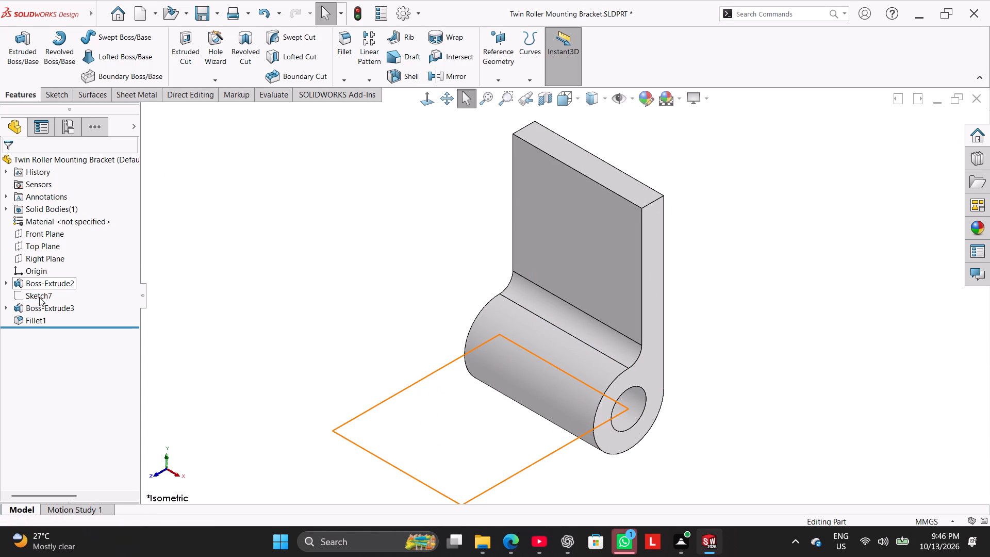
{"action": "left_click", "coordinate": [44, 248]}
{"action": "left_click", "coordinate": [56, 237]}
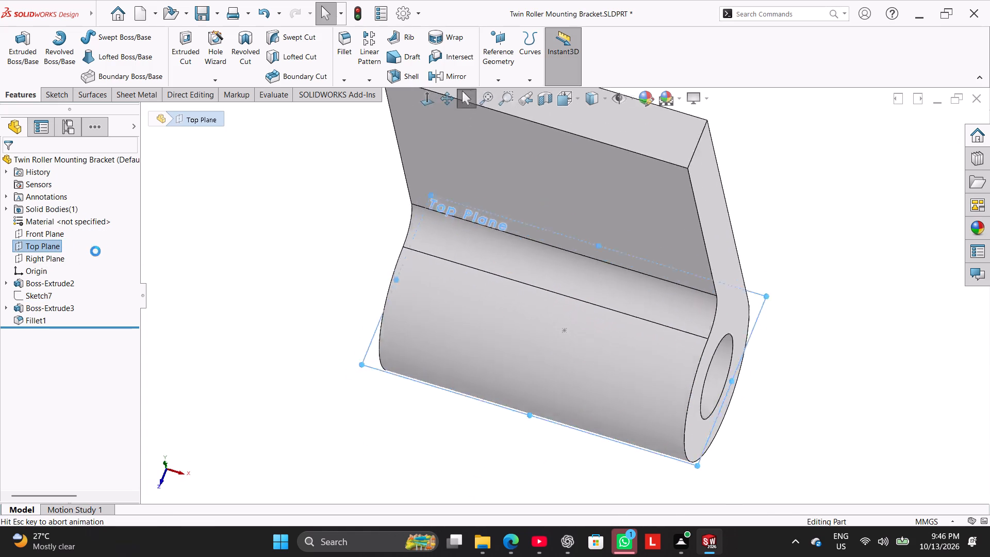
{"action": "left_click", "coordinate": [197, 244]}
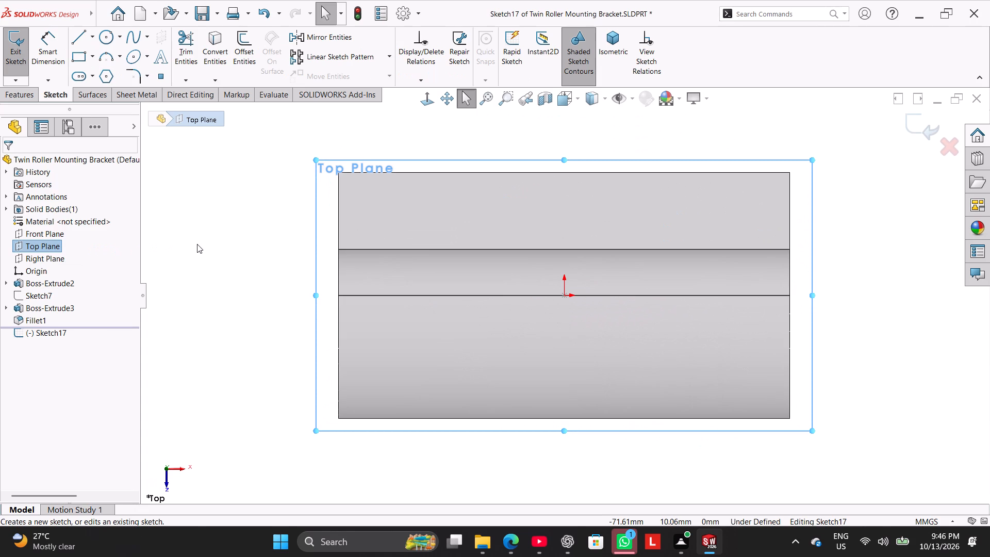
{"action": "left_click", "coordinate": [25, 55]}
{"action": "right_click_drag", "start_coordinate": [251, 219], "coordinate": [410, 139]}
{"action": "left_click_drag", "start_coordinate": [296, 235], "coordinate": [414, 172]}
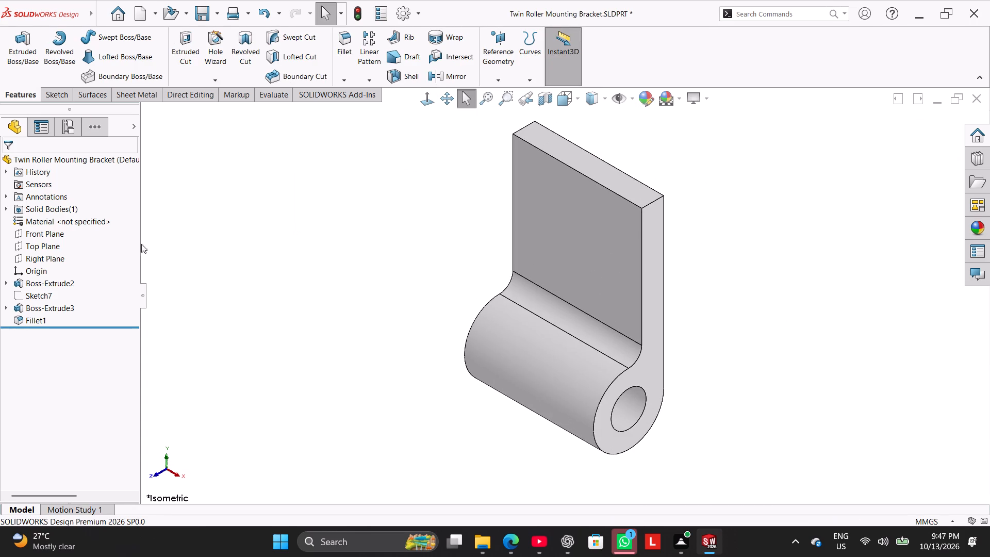
Start a new sketch on the Front Plane.
{"action": "left_click", "coordinate": [43, 237]}
{"action": "left_click", "coordinate": [53, 227]}
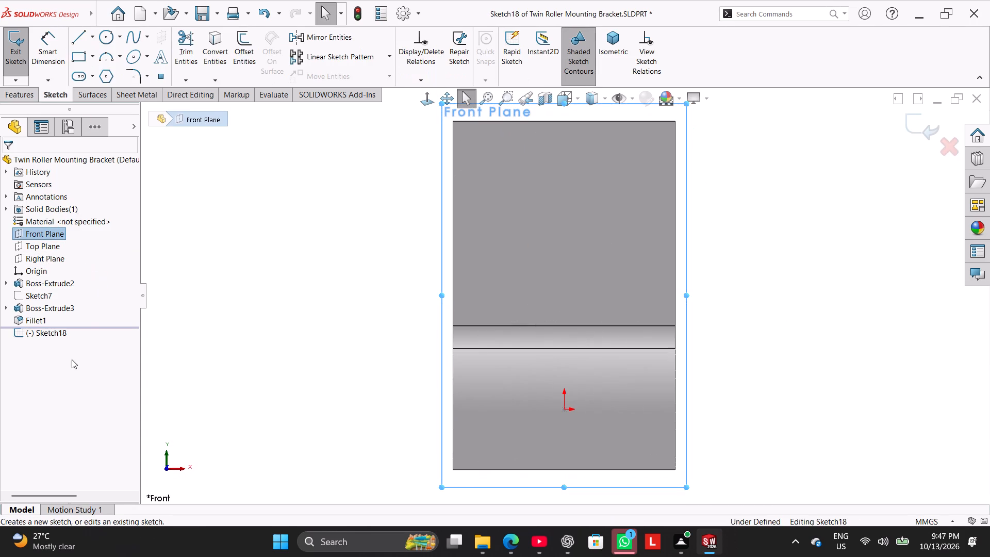
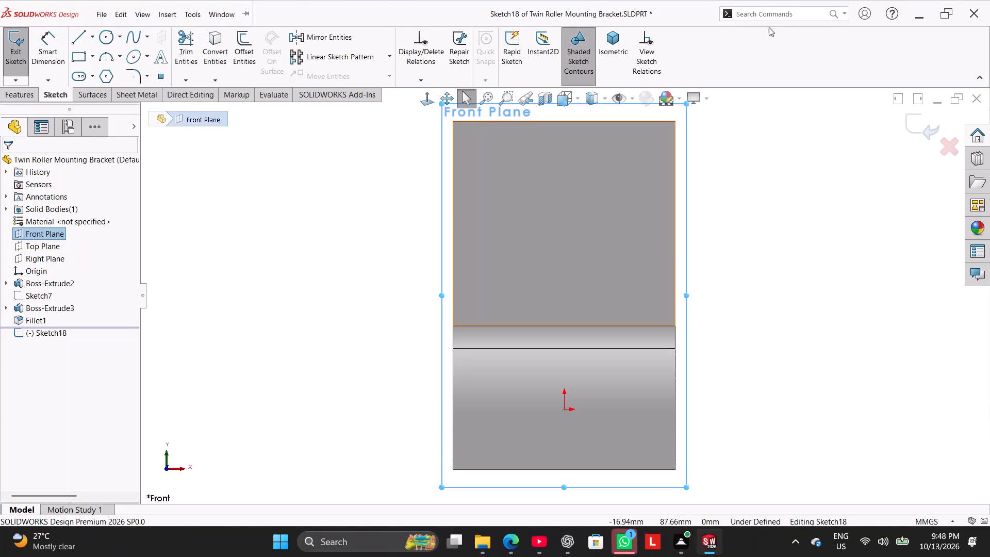
Sketch a corner rectangle about 43 mm wide and 81 mm high from the arm down to the hub's bottom edge.
{"action": "left_click", "coordinate": [74, 55]}
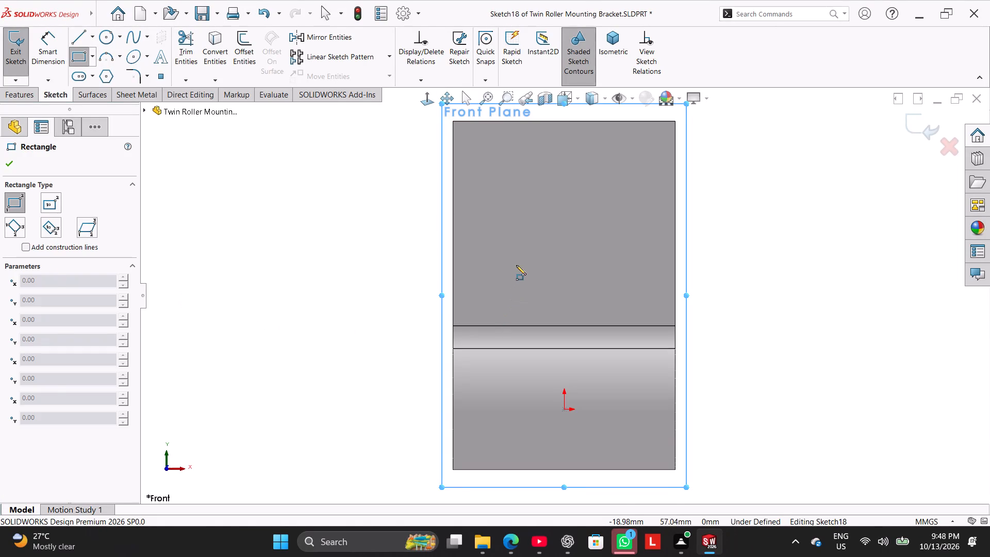
{"action": "left_click_drag", "start_coordinate": [516, 265], "coordinate": [525, 266]}
{"action": "left_click", "coordinate": [626, 471]}
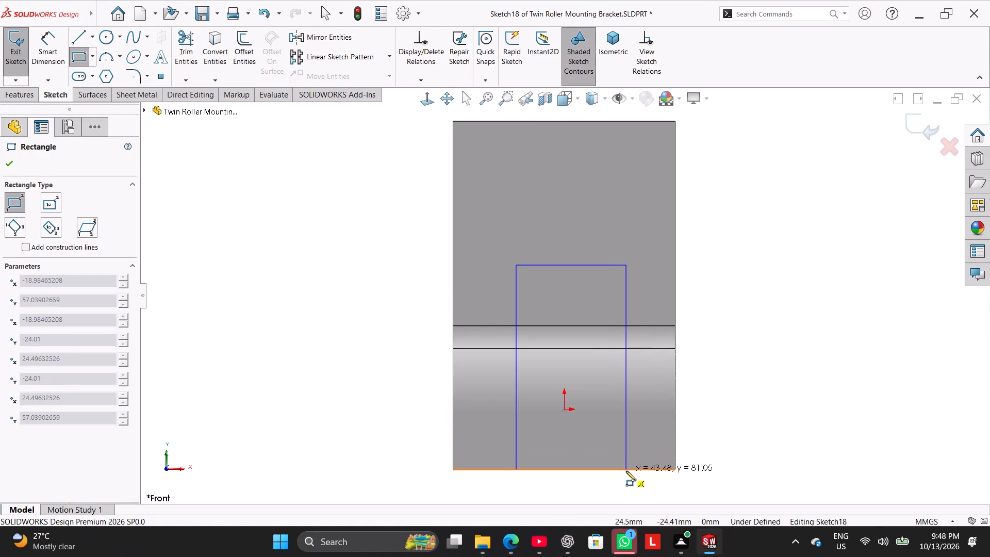
{"action": "right_click", "coordinate": [338, 399]}
{"action": "left_click", "coordinate": [364, 405]}
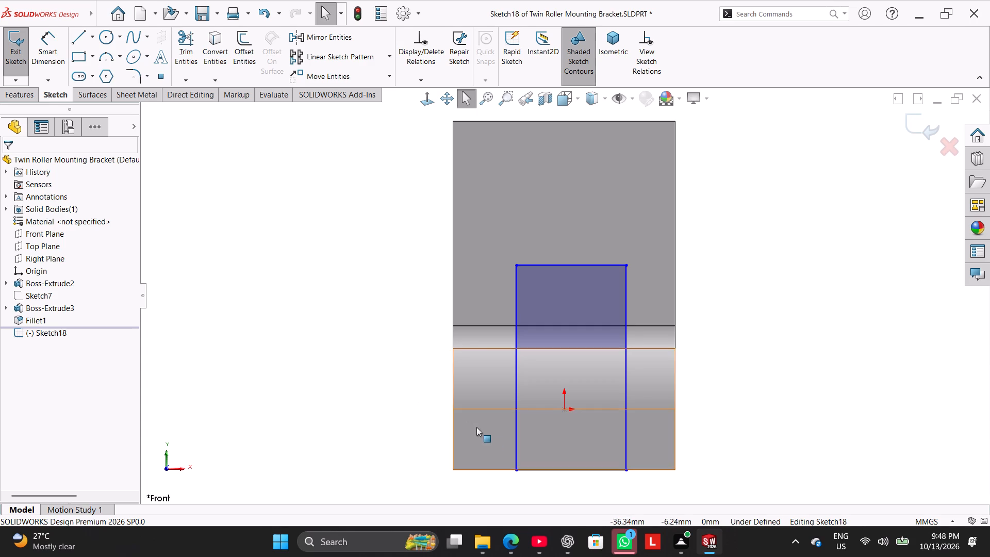
Align the midpoint of the rectangle's bottom line vertically with the origin.
{"action": "left_click", "coordinate": [573, 470], "text": "ctrl"}
{"action": "left_click", "coordinate": [564, 409], "text": "ctrl"}
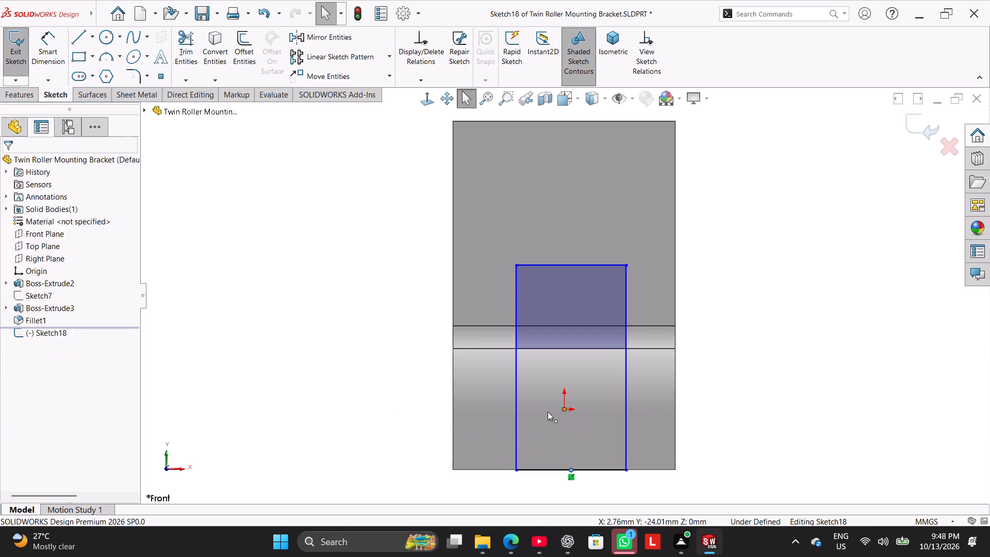
{"action": "left_click", "coordinate": [30, 358]}
{"action": "left_click", "coordinate": [320, 294]}
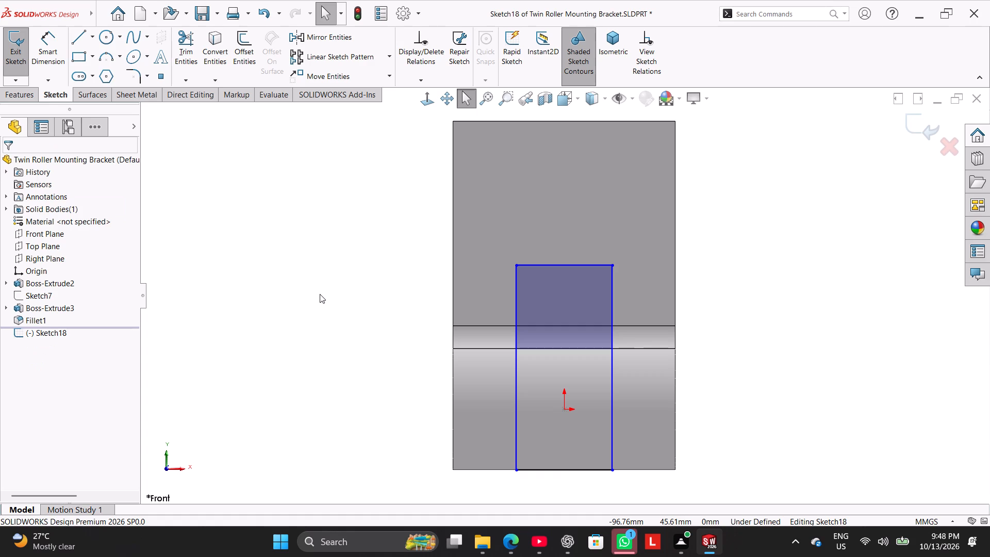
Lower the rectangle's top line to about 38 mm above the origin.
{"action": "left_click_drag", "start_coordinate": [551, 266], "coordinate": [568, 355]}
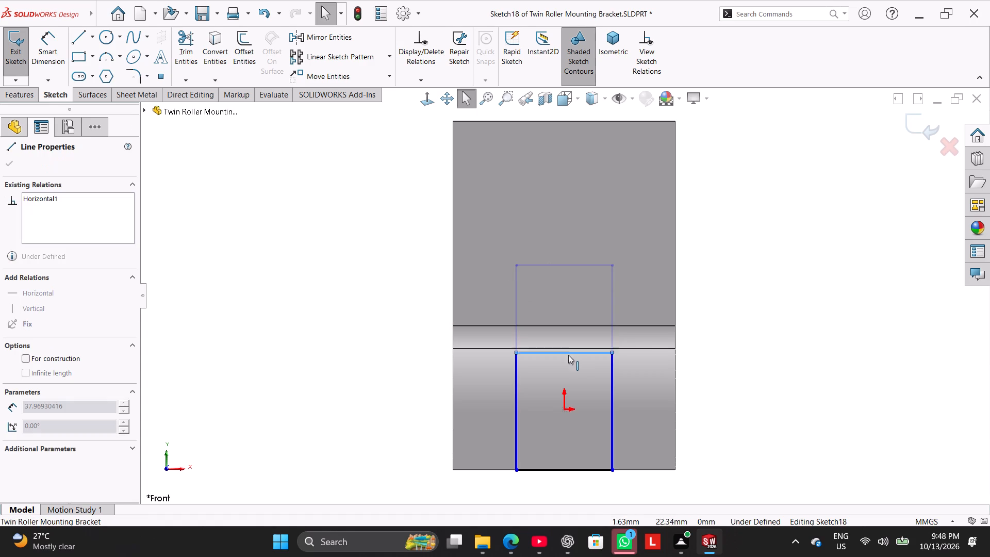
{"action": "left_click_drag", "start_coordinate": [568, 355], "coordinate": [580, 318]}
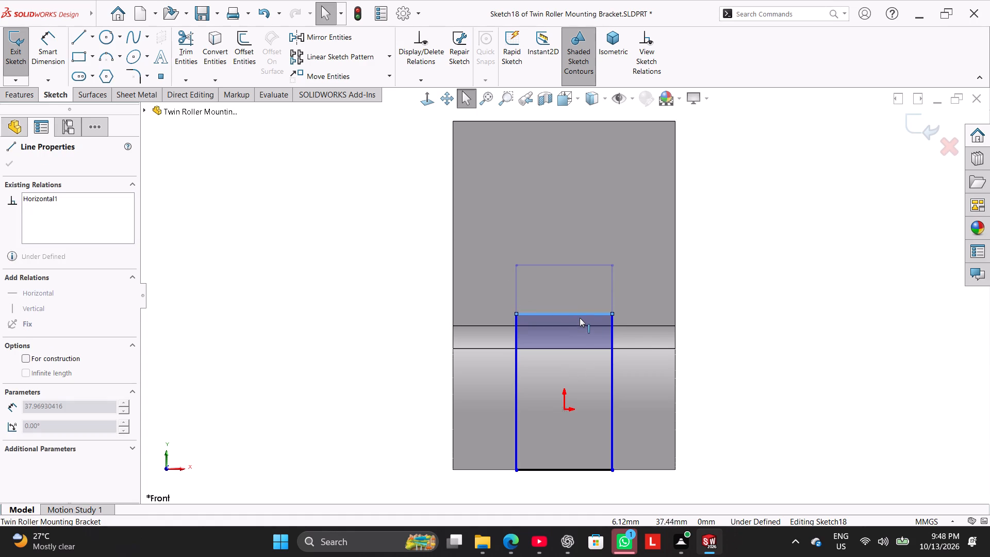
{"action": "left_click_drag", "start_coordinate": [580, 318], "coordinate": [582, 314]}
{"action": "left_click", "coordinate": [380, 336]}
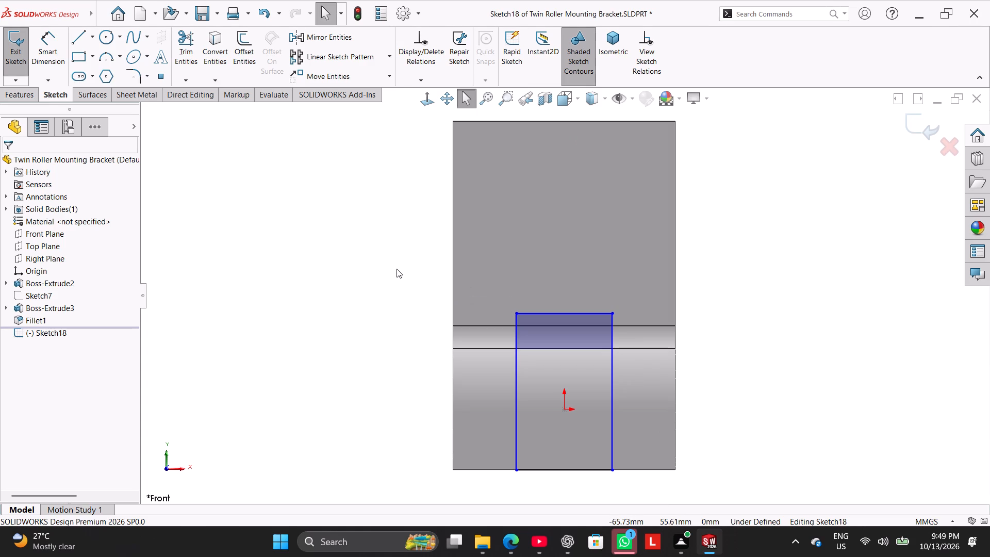
Dimension the rectangle's top line 64 mm above the origin and place the dimension text alongside the rectangle's height.
{"action": "left_click", "coordinate": [42, 60]}
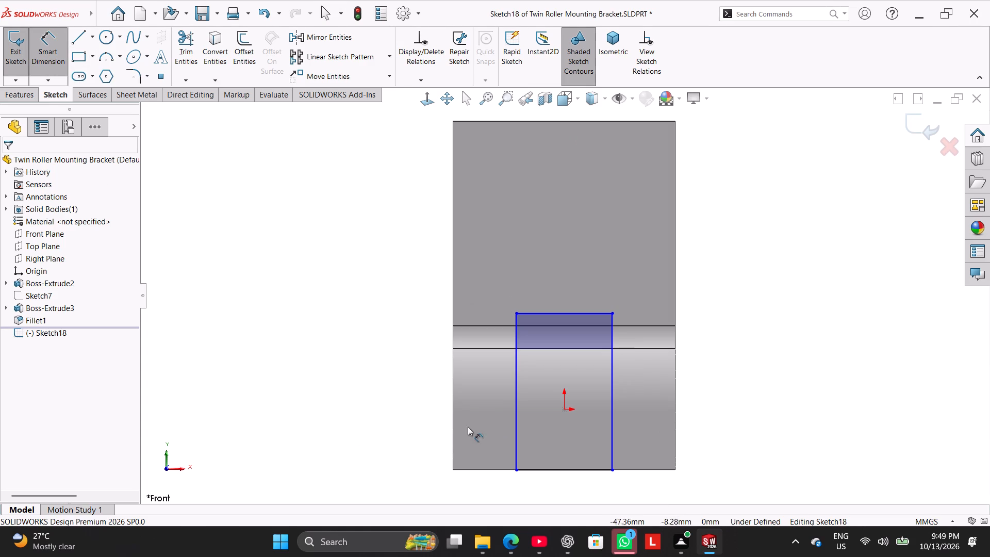
{"action": "left_click", "coordinate": [565, 409]}
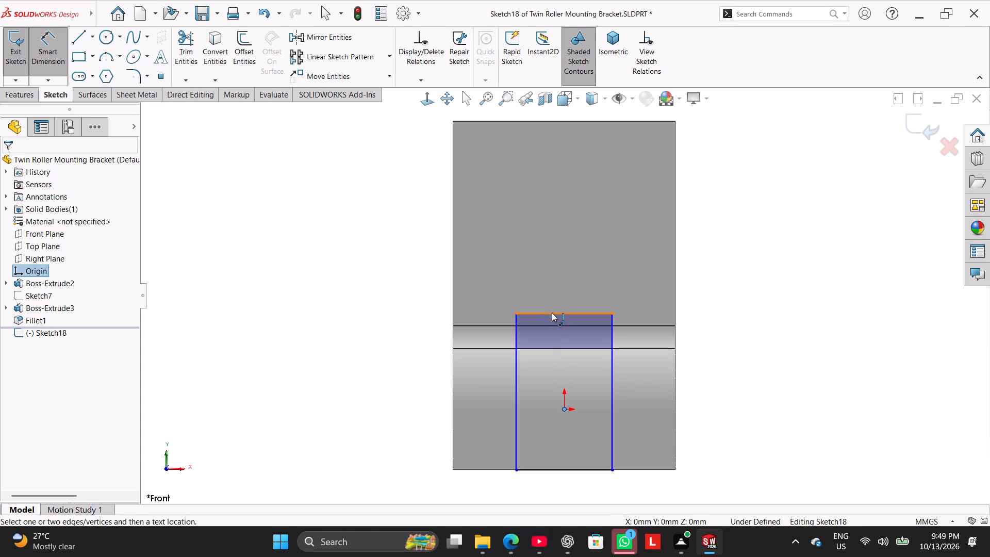
{"action": "left_click", "coordinate": [552, 313]}
{"action": "left_click", "coordinate": [423, 248]}
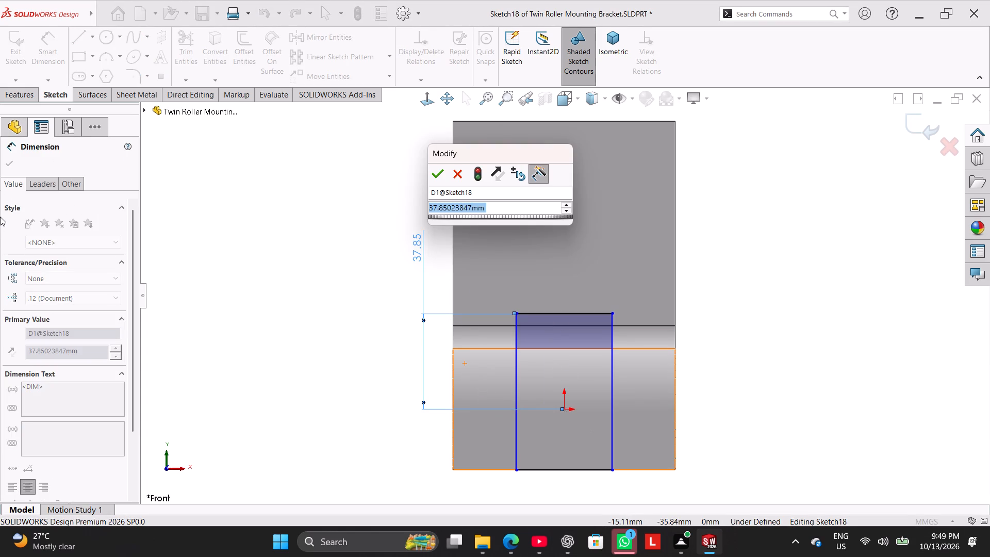
{"action": "key", "text": "4"}
{"action": "key", "text": "Return"}
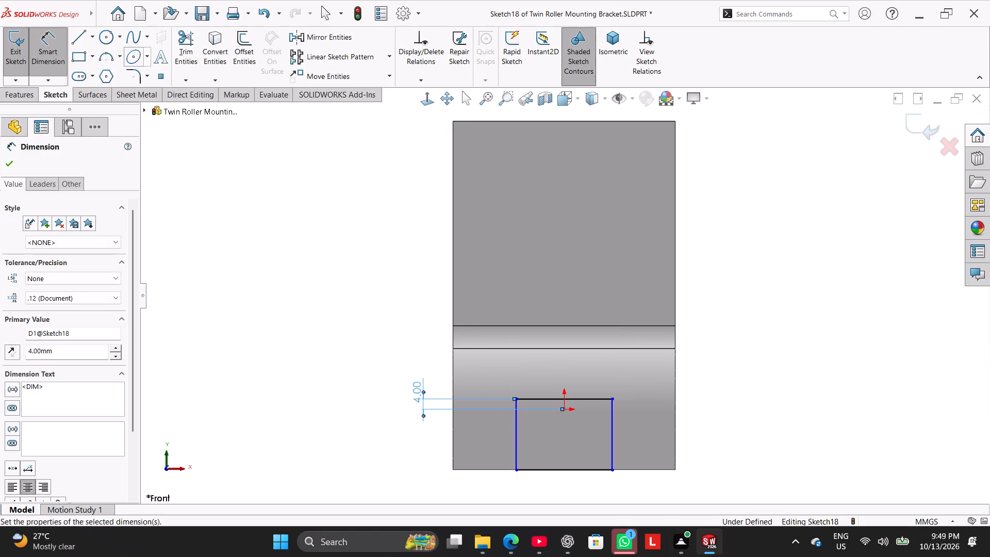
{"action": "double_click", "coordinate": [418, 391]}
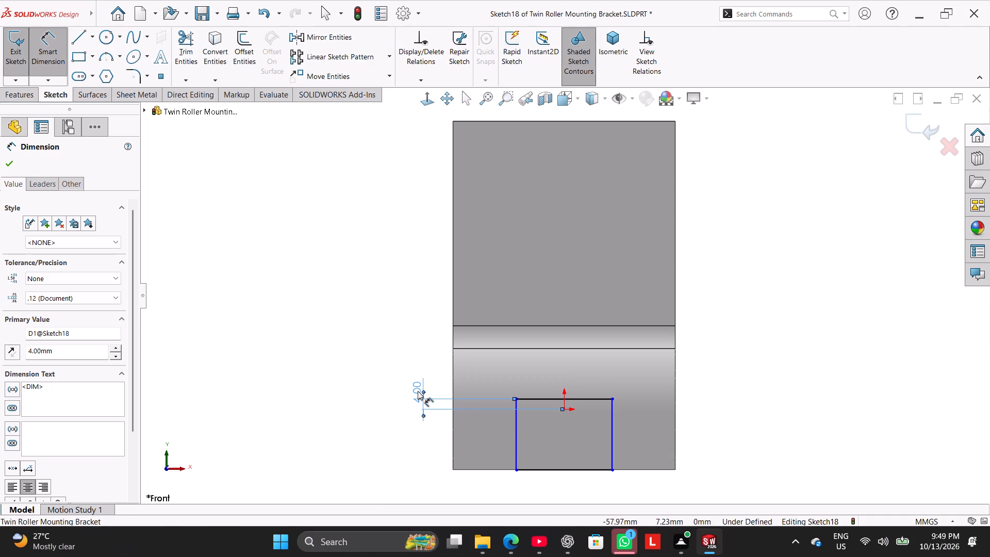
{"action": "key", "text": "6"}
{"action": "key", "text": "4"}
{"action": "key", "text": "Return"}
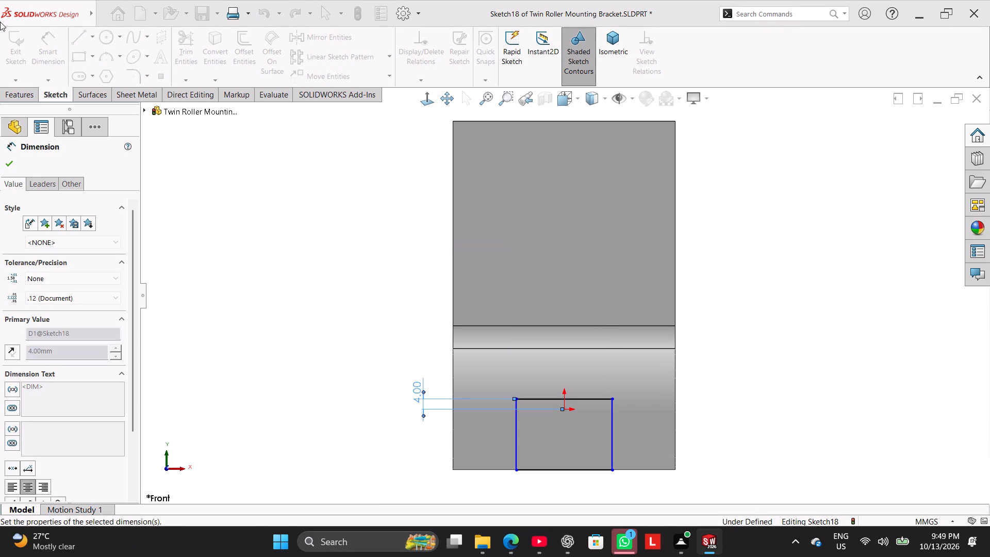
{"action": "right_click", "coordinate": [252, 272]}
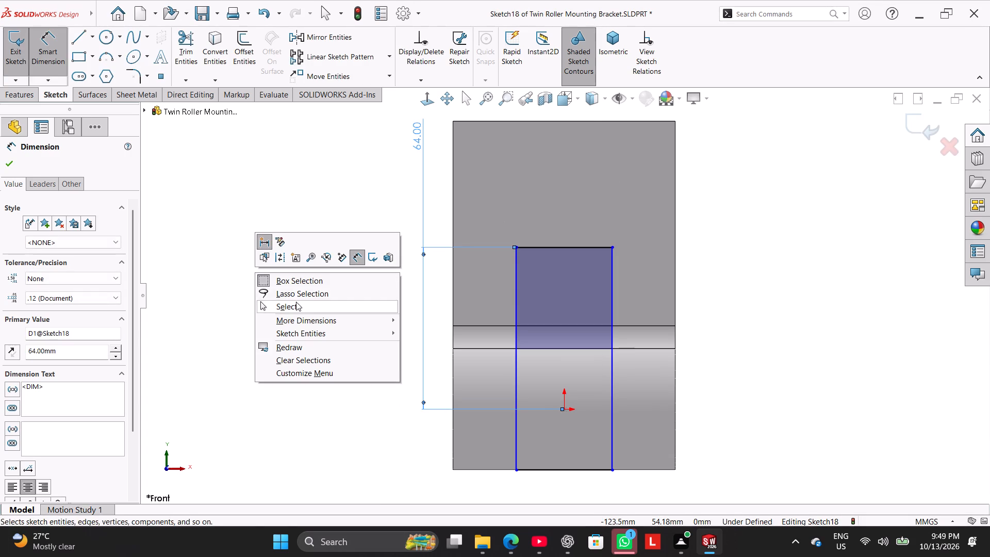
{"action": "left_click", "coordinate": [296, 302]}
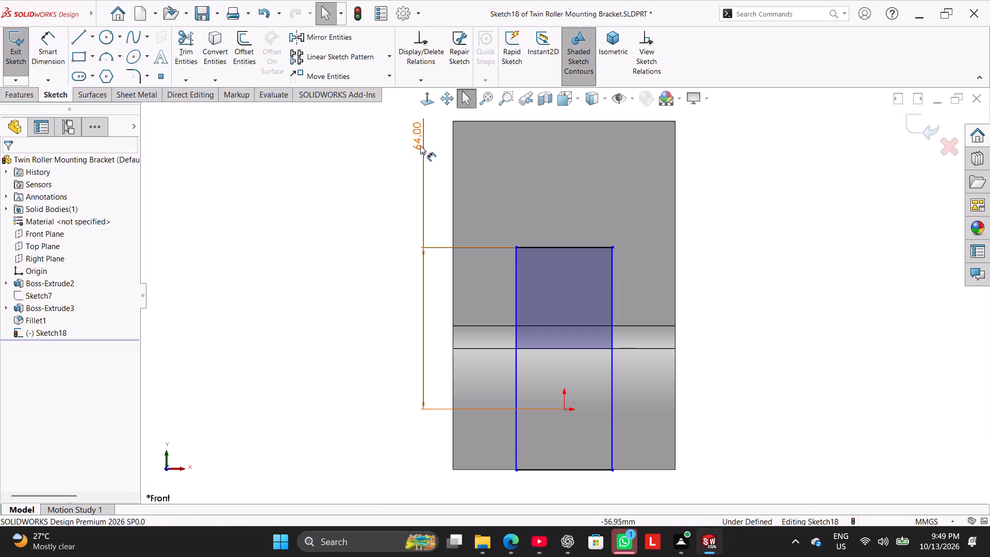
{"action": "left_click_drag", "start_coordinate": [419, 142], "coordinate": [430, 317]}
{"action": "left_click", "coordinate": [383, 298]}
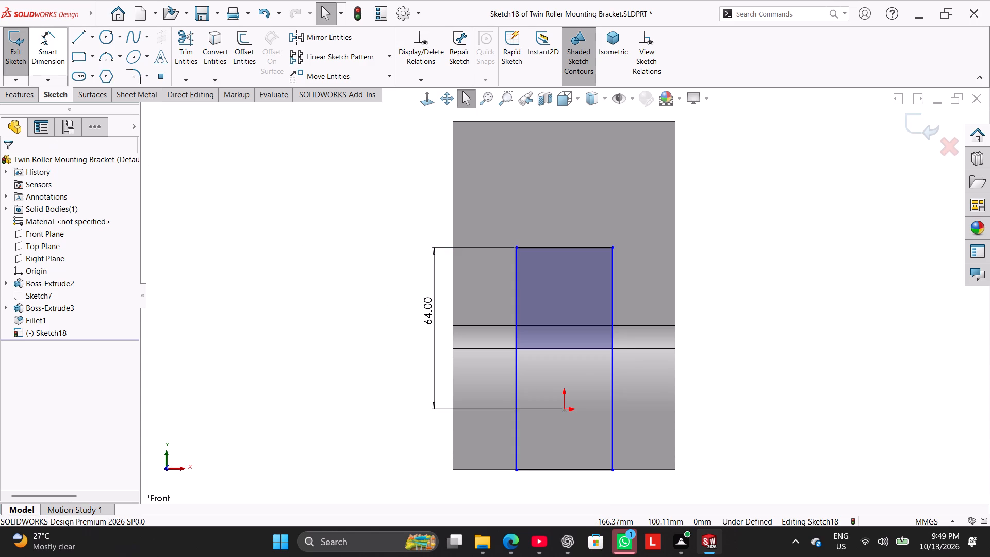
Dimension the distance between the rectangle's right line and the arm's right edge as 22 mm.
{"action": "left_click", "coordinate": [44, 45]}
{"action": "left_click", "coordinate": [675, 272]}
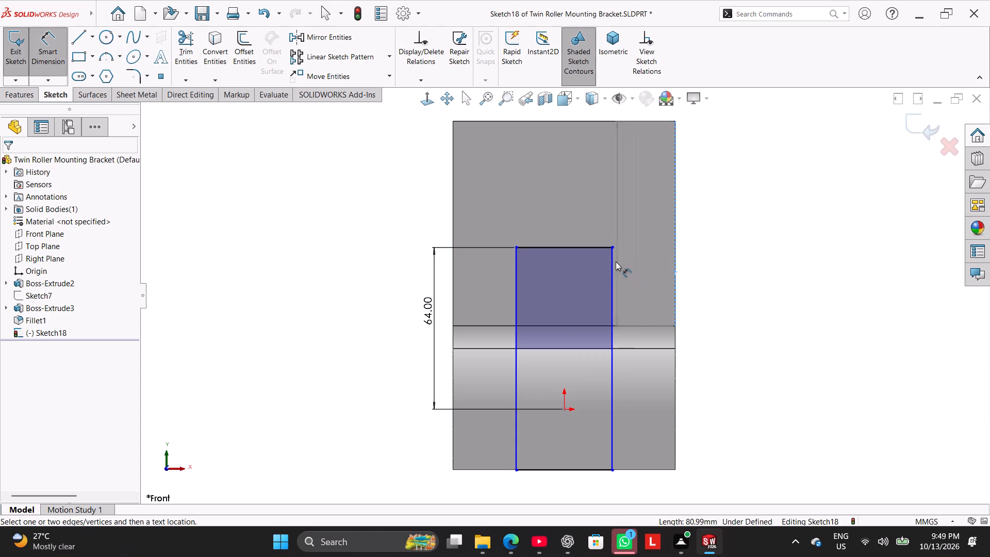
{"action": "left_click", "coordinate": [612, 259]}
{"action": "left_click", "coordinate": [637, 267]}
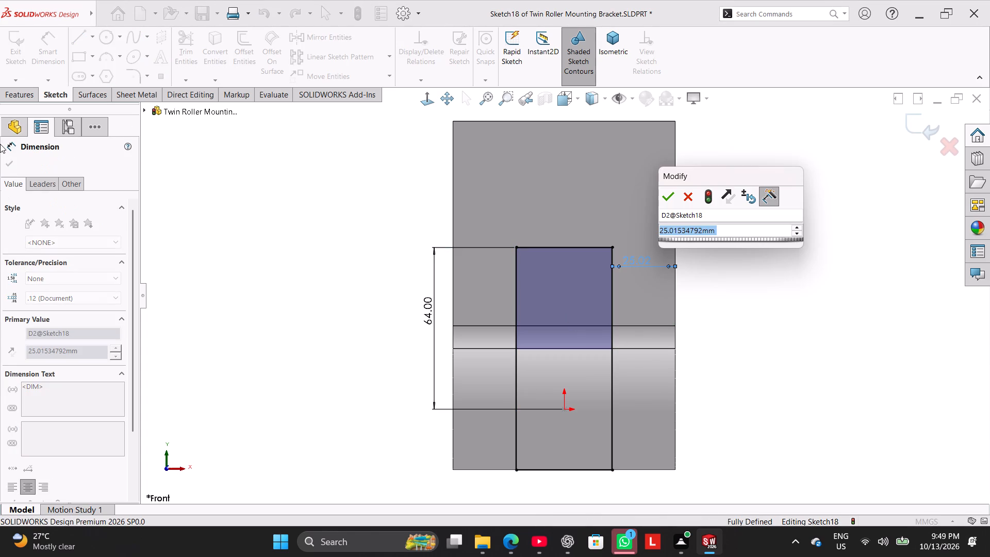
{"action": "type", "text": "22"}
{"action": "key", "text": "Return"}
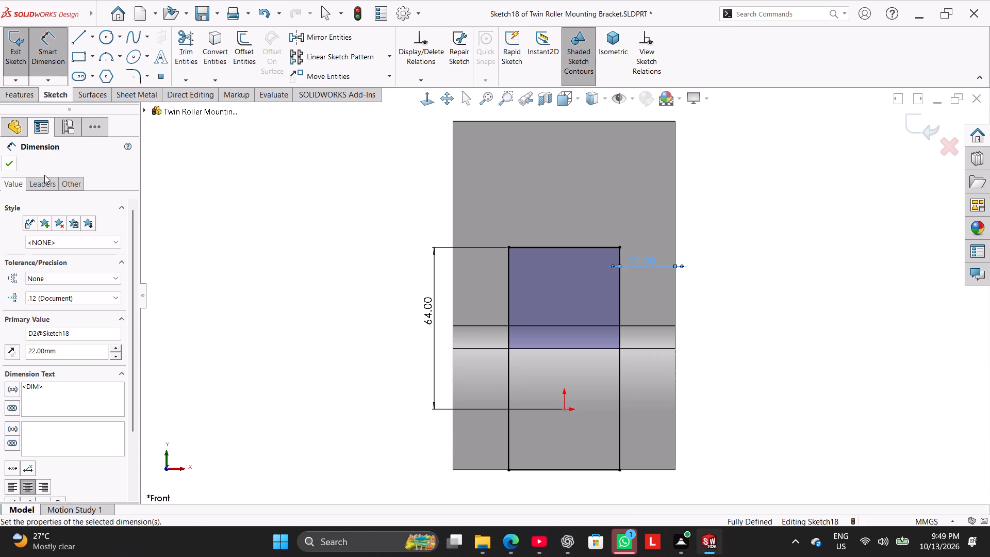
{"action": "left_click", "coordinate": [248, 203]}
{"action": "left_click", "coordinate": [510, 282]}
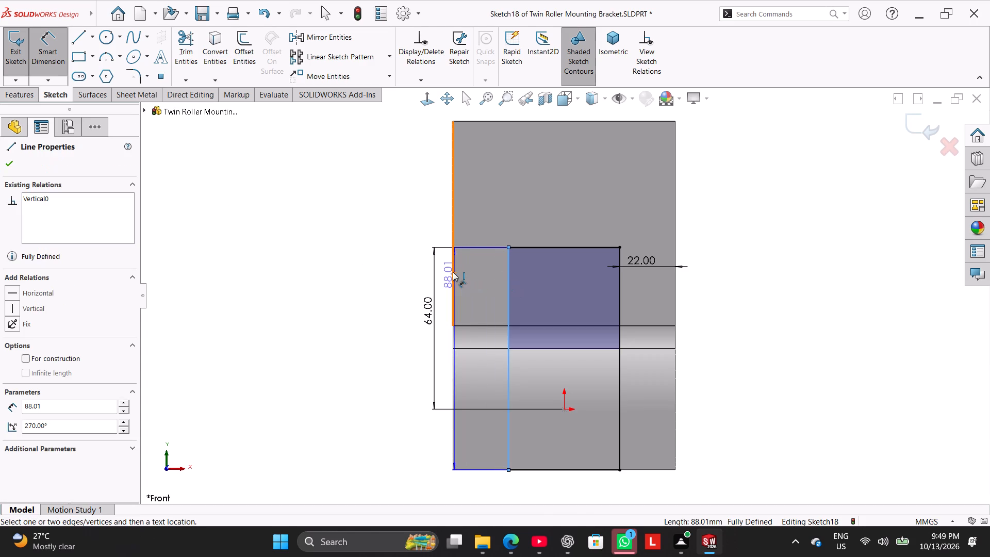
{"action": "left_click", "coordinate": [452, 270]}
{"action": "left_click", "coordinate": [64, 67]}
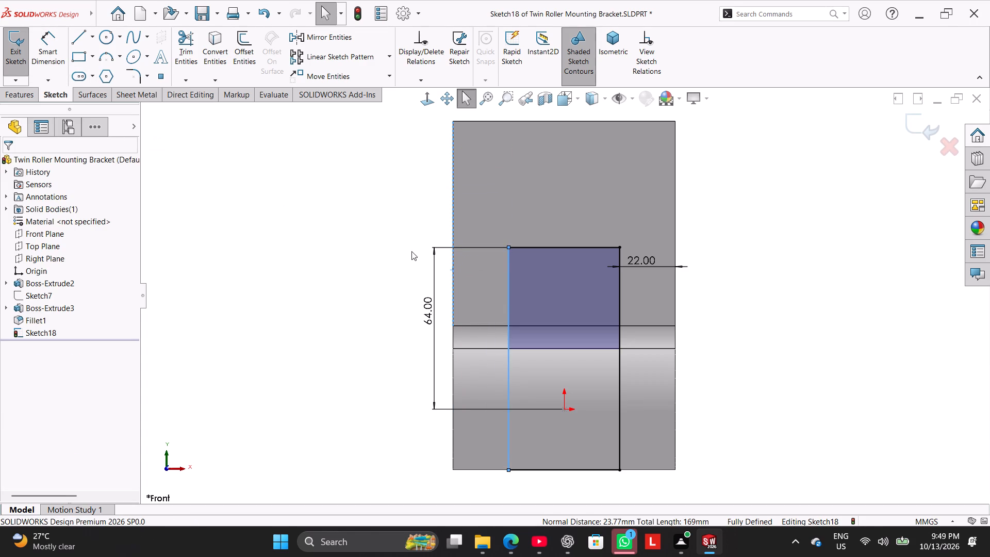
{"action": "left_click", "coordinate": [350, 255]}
Cut-extrude the rectangle with the Through All - Both end condition to split the hub and lower arm into two legs.
{"action": "scroll", "coordinate": [426, 334], "scroll_direction": "up", "scroll_amount": 1}
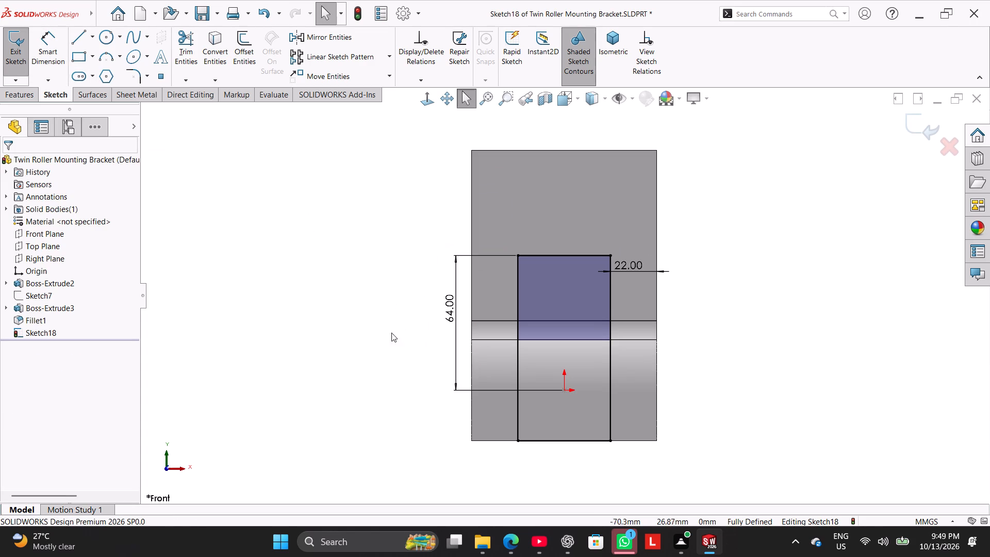
{"action": "left_click", "coordinate": [21, 97]}
{"action": "left_click", "coordinate": [180, 56]}
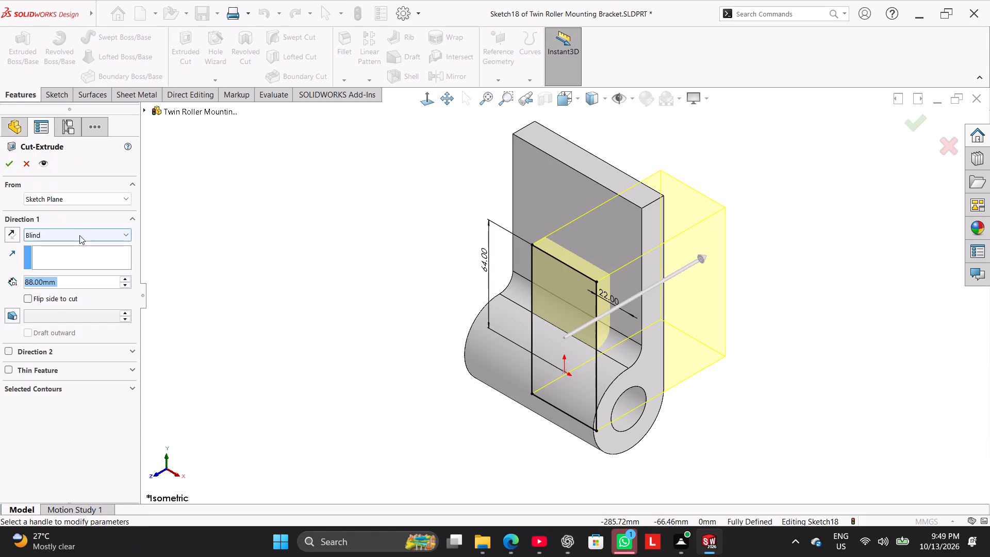
{"action": "left_click", "coordinate": [79, 235]}
{"action": "left_click", "coordinate": [93, 259]}
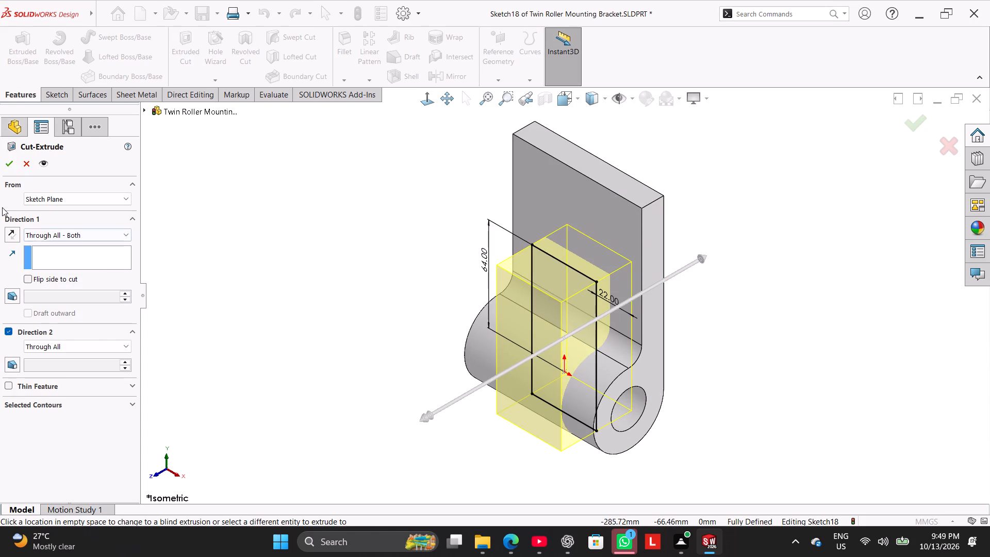
{"action": "left_click", "coordinate": [9, 165]}
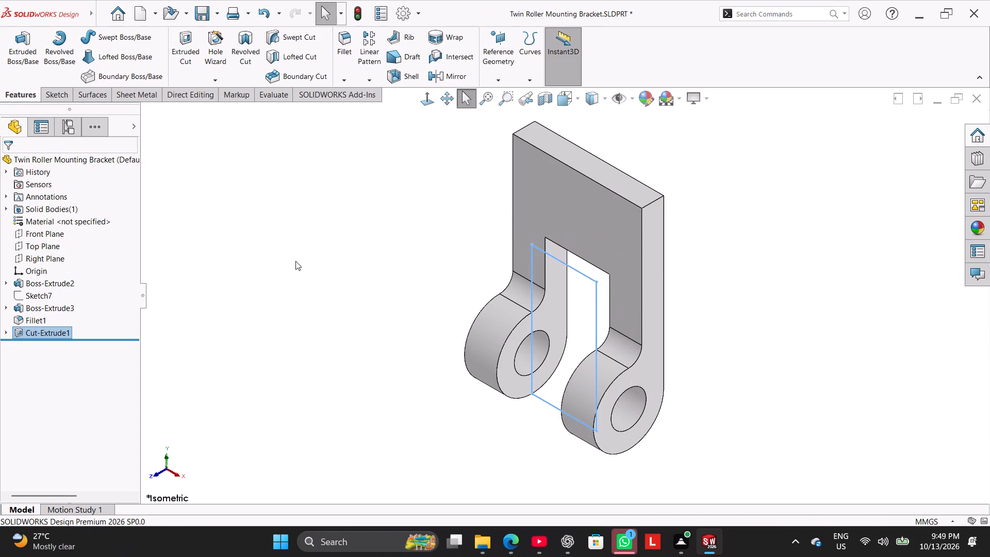
{"action": "left_click", "coordinate": [295, 262]}
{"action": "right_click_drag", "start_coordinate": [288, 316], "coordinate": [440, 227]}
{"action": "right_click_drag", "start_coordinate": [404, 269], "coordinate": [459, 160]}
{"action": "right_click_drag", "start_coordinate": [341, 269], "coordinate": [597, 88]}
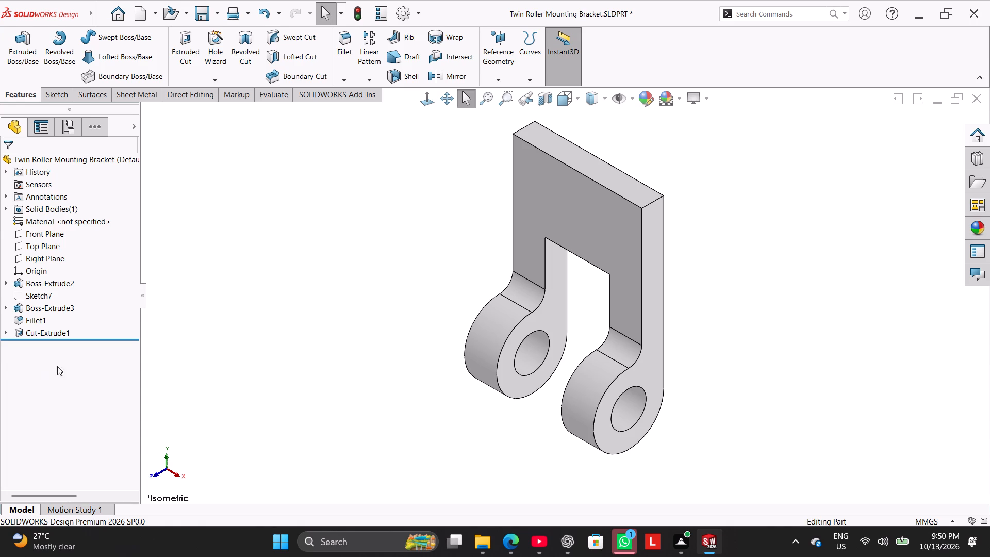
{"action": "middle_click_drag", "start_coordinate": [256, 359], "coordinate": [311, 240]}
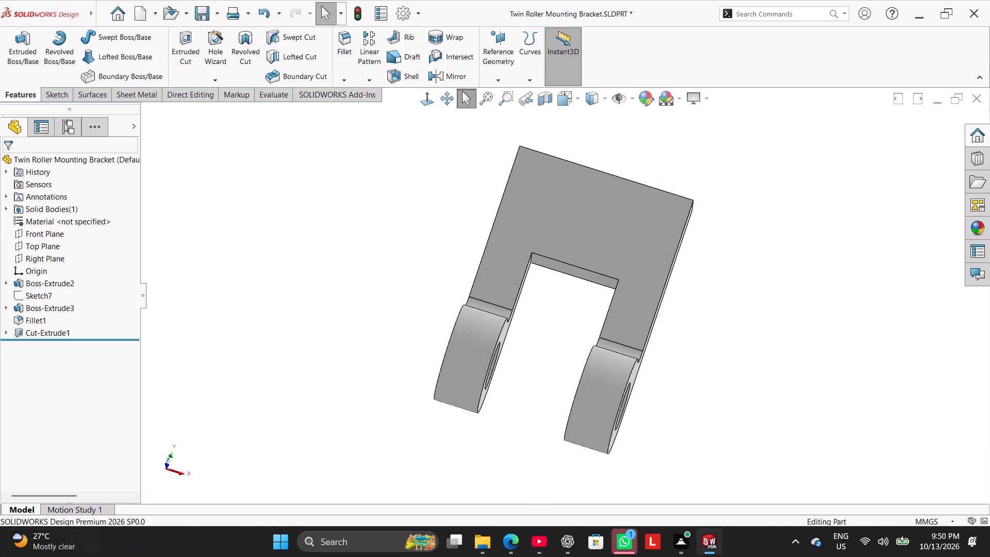
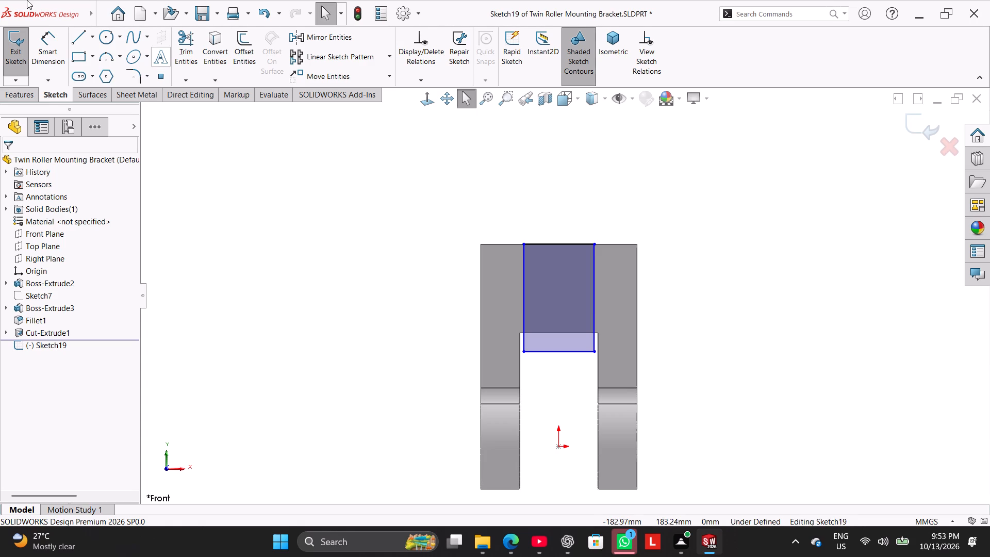
Dimension the height of the rectangle in the hub's upper block as 50 mm.
{"action": "left_click", "coordinate": [48, 61]}
{"action": "left_click", "coordinate": [593, 296]}
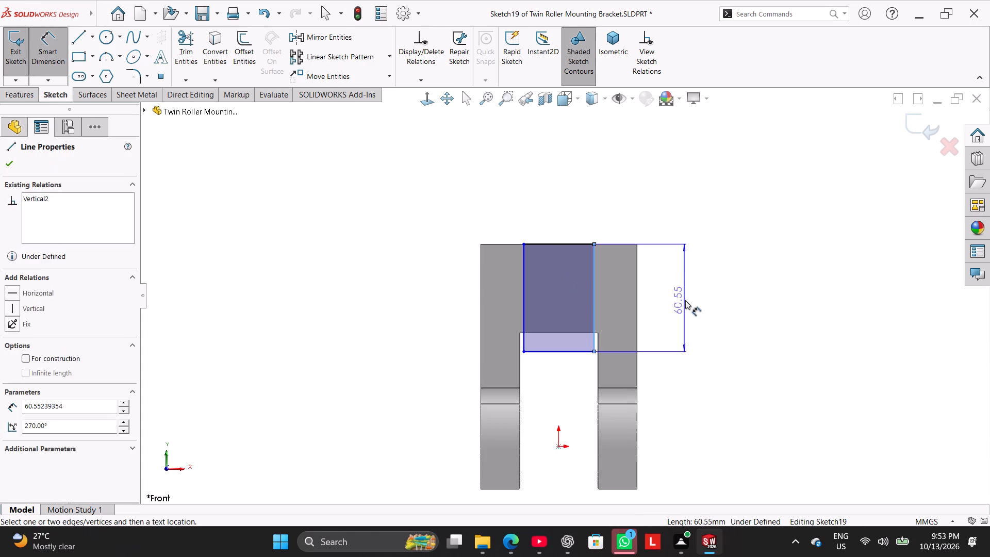
{"action": "left_click", "coordinate": [688, 302]}
{"action": "type", "text": "50"}
{"action": "key", "text": "Return"}
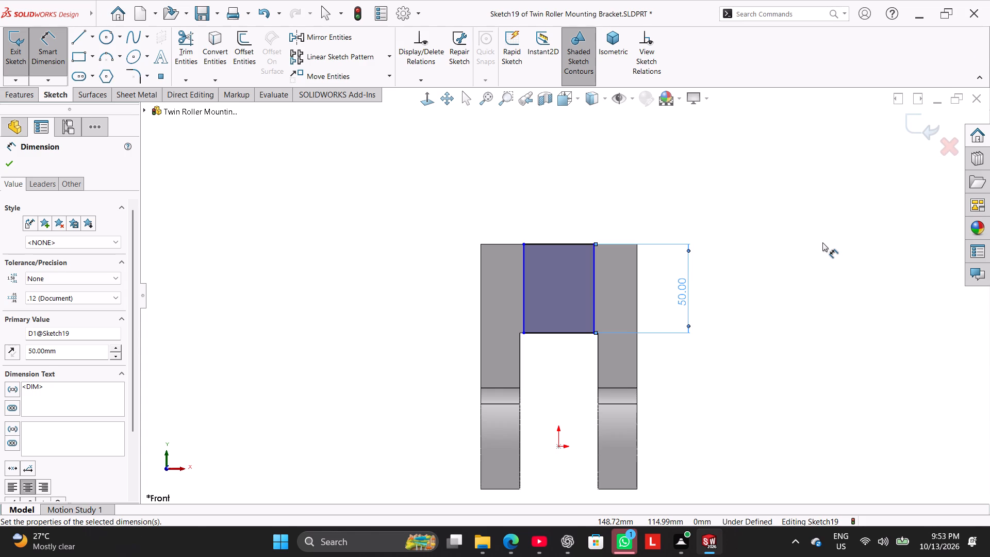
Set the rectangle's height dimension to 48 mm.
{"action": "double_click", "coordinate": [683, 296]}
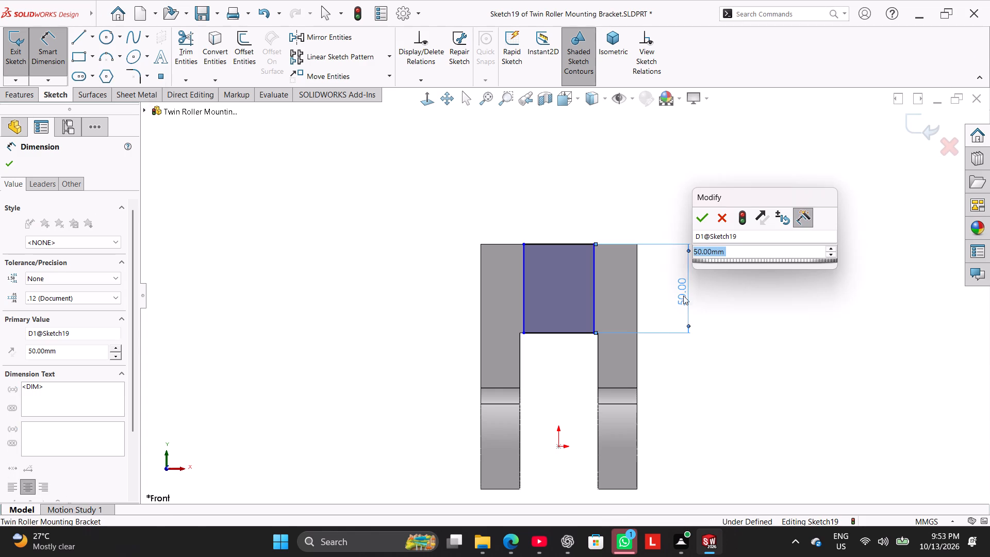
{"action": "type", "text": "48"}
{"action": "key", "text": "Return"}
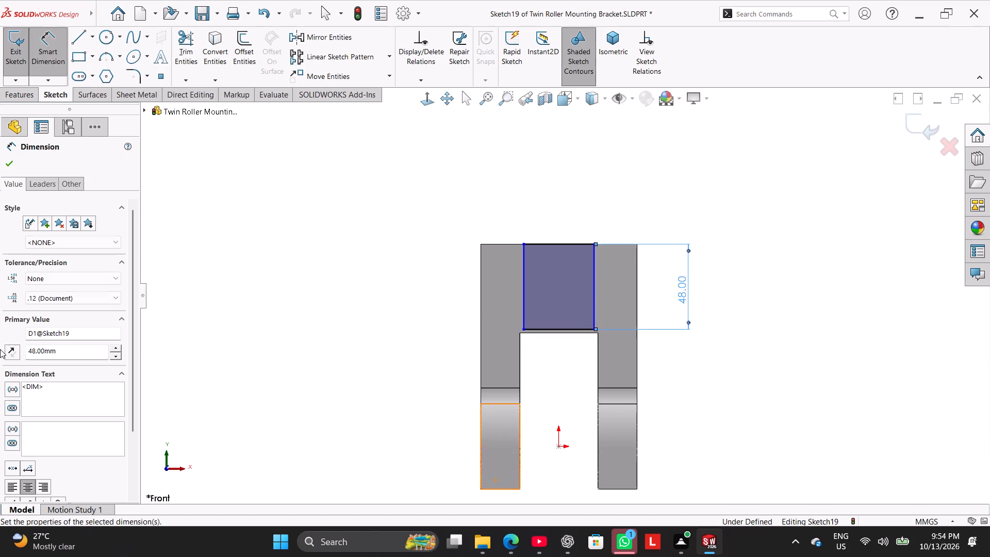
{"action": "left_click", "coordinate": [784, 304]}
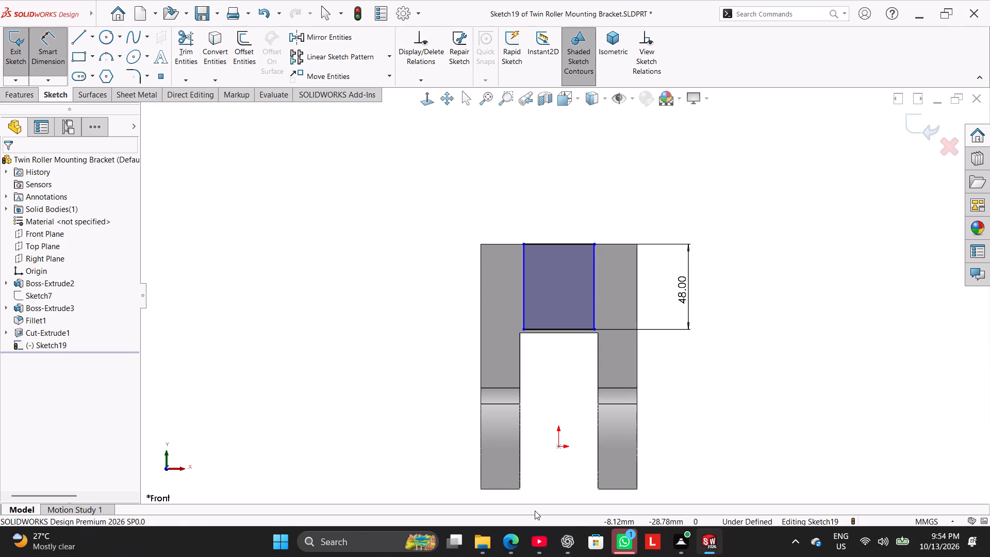
Dimension the rectangle's top line as 54 mm wide.
{"action": "left_click", "coordinate": [572, 241]}
{"action": "left_click", "coordinate": [563, 202]}
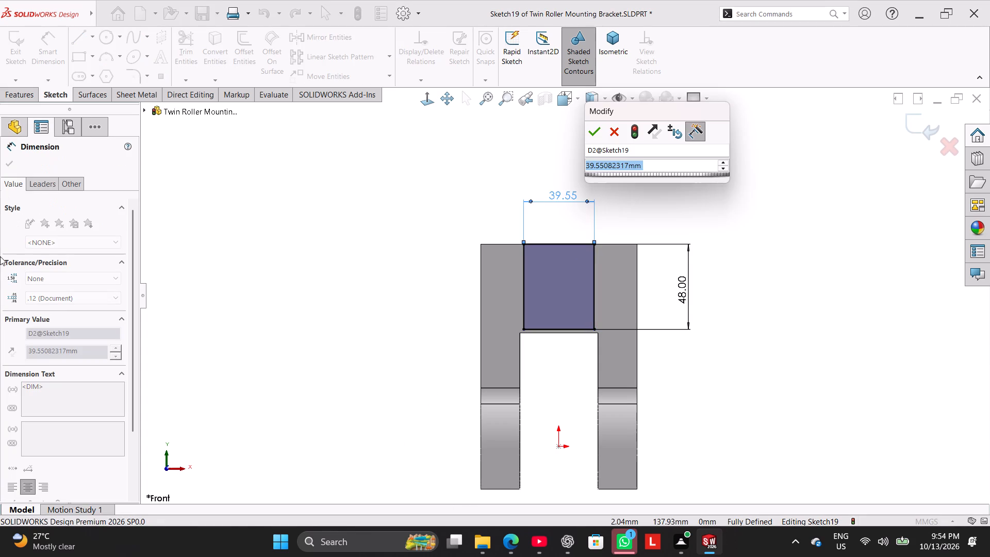
{"action": "type", "text": "54"}
{"action": "key", "text": "Return"}
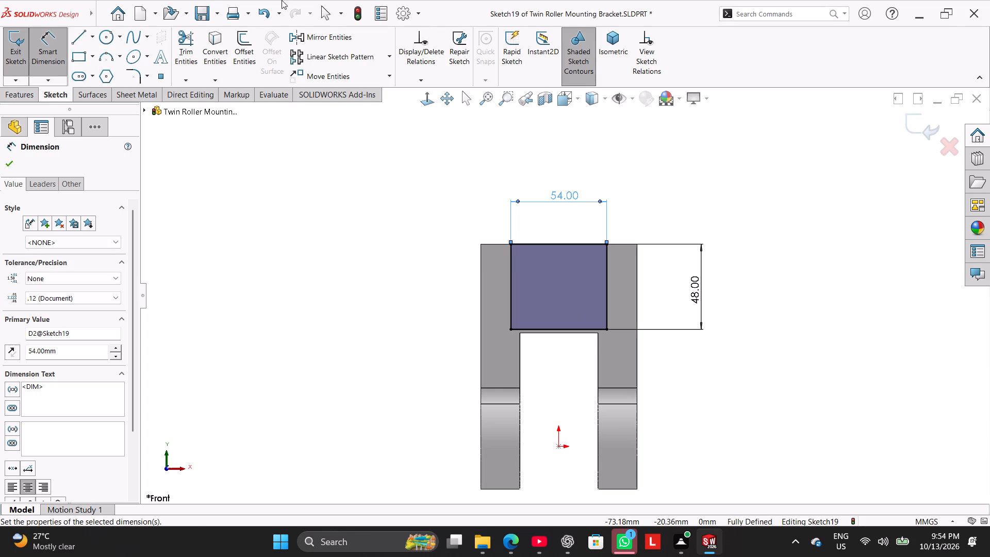
Set the rectangle's height dimension to 47 mm and leave the dimension tool.
{"action": "double_click", "coordinate": [694, 293]}
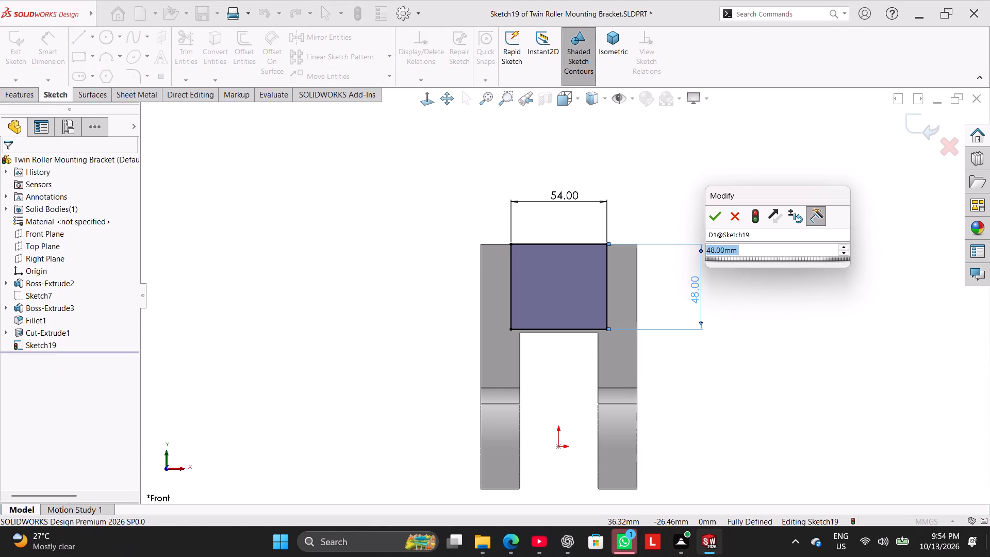
{"action": "type", "text": "47"}
{"action": "key", "text": "Return"}
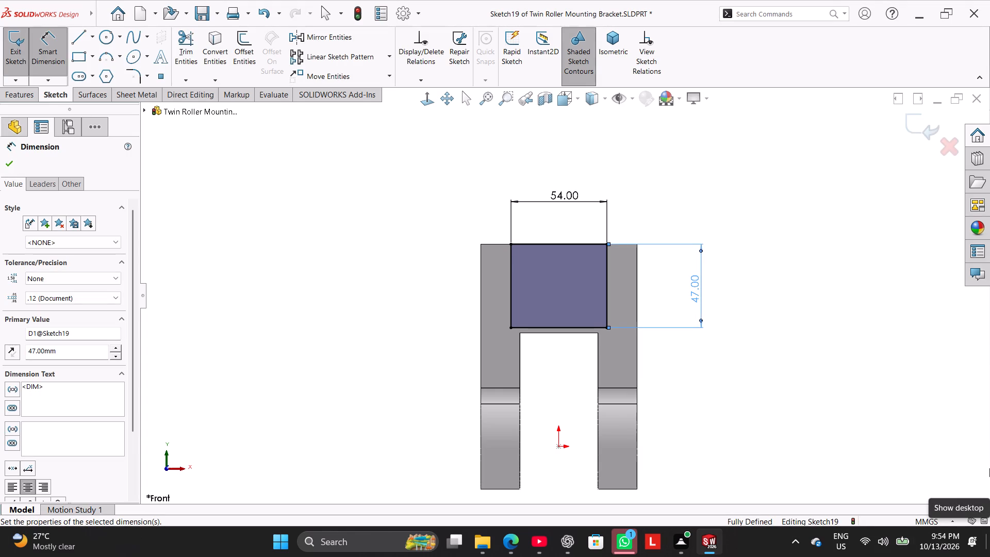
{"action": "left_click", "coordinate": [372, 296]}
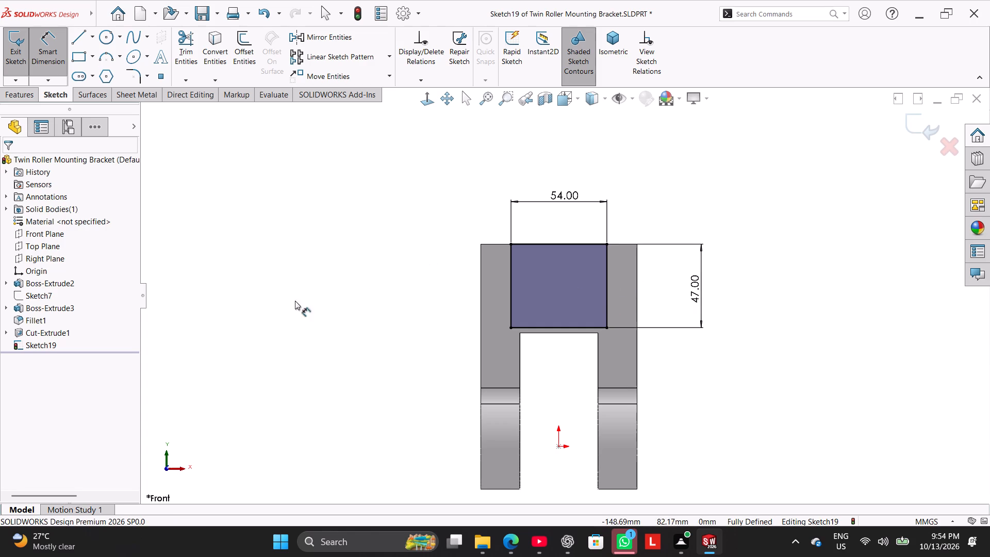
{"action": "right_click", "coordinate": [288, 256]}
{"action": "left_click", "coordinate": [320, 288]}
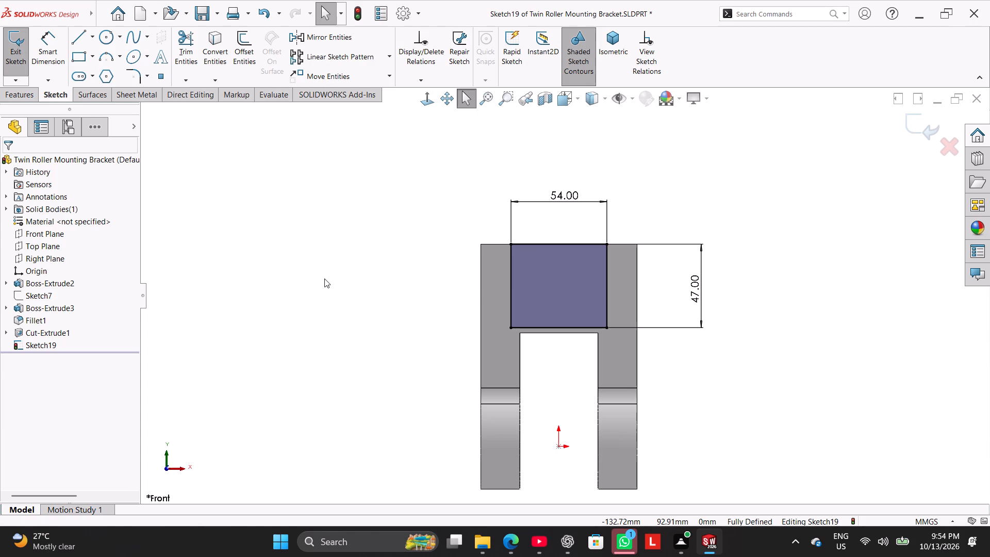
Sketch a corner rectangle from the block's top-left corner to its right edge, level with the first rectangle's bottom line.
{"action": "left_click", "coordinate": [82, 55]}
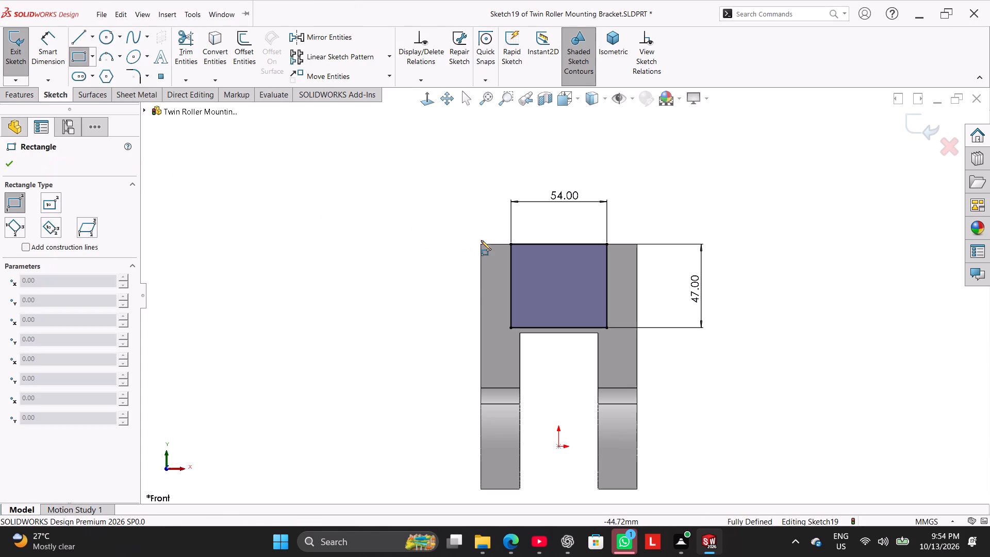
{"action": "left_click", "coordinate": [481, 243]}
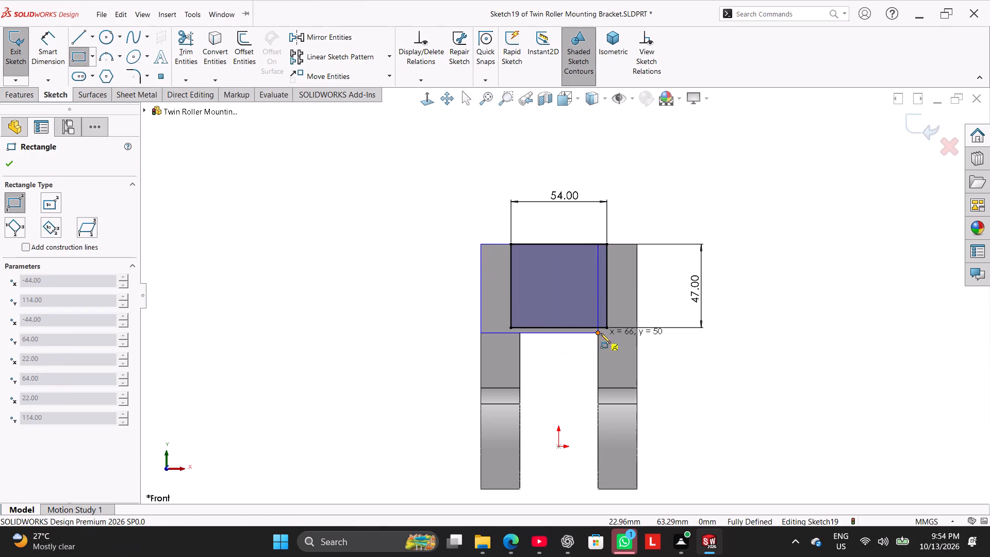
{"action": "left_click", "coordinate": [637, 329]}
{"action": "right_click", "coordinate": [385, 334]}
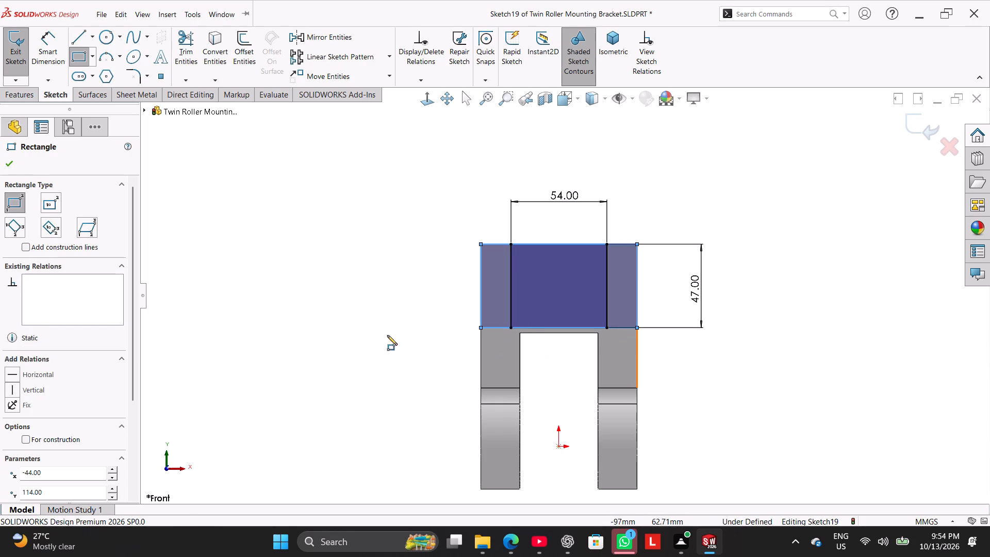
{"action": "left_click", "coordinate": [408, 342]}
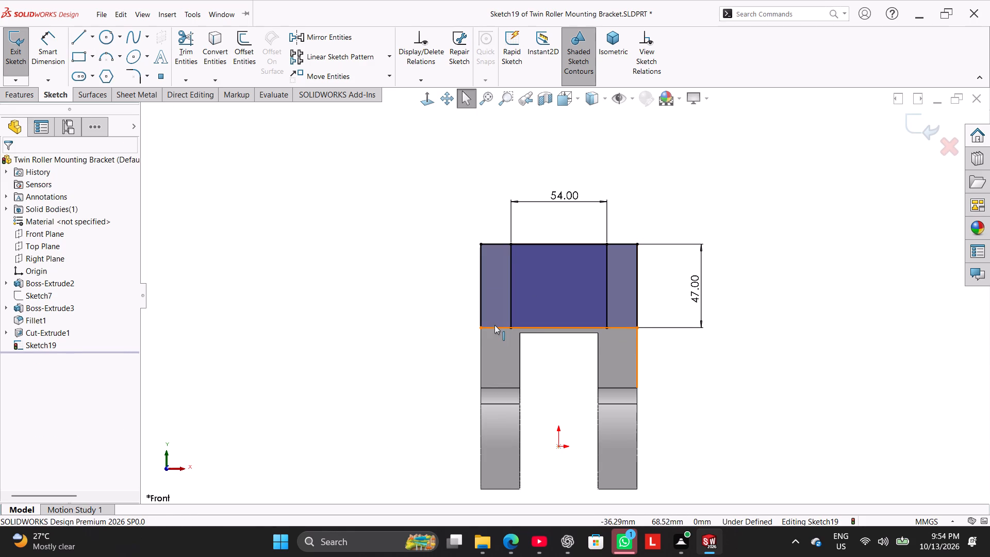
Lower the outer rectangle's bottom line slightly below the inner rectangle's bottom line.
{"action": "left_click_drag", "start_coordinate": [494, 325], "coordinate": [496, 340]}
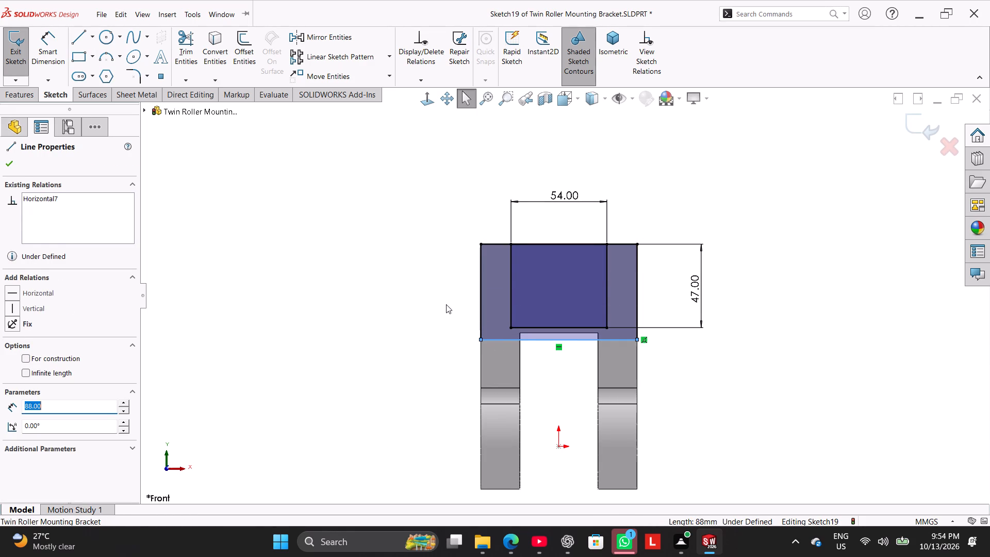
{"action": "left_click", "coordinate": [446, 304]}
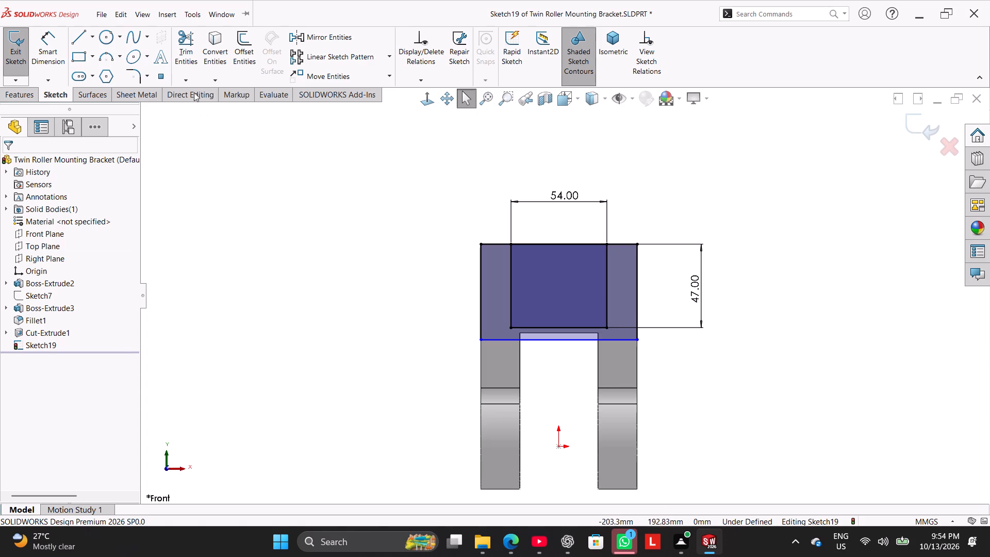
Trim away the inner rectangle's bottom line and the top line segments between its two vertical lines.
{"action": "left_click_drag", "start_coordinate": [189, 52], "coordinate": [191, 71]}
{"action": "left_click_drag", "start_coordinate": [548, 303], "coordinate": [560, 331]}
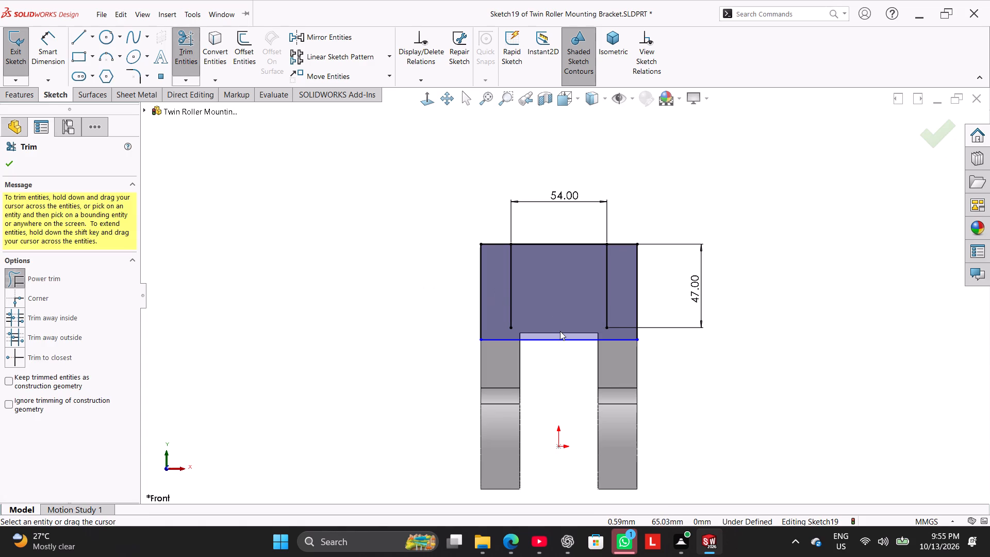
{"action": "left_click_drag", "start_coordinate": [551, 221], "coordinate": [555, 273]}
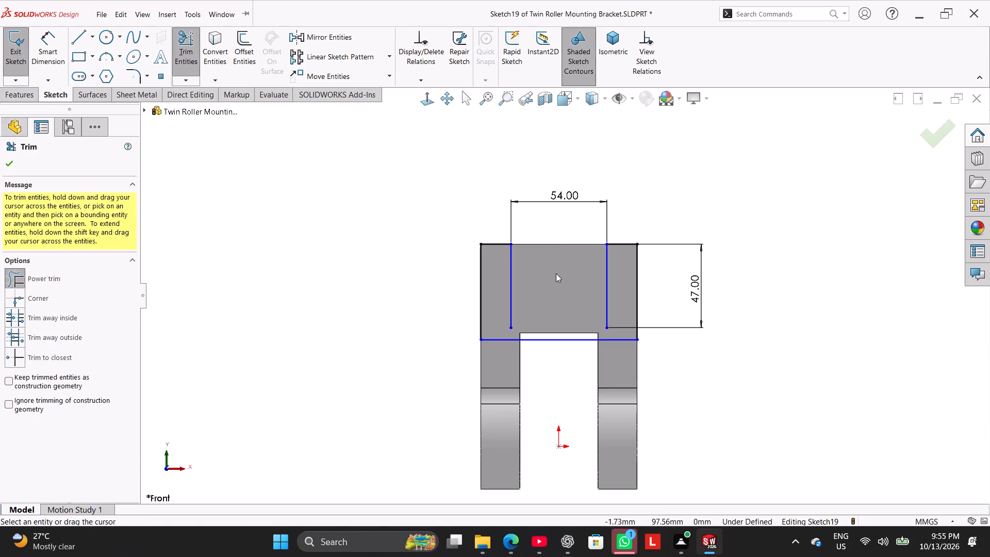
{"action": "left_click", "coordinate": [746, 138]}
{"action": "left_click", "coordinate": [365, 255]}
{"action": "right_click", "coordinate": [365, 255]}
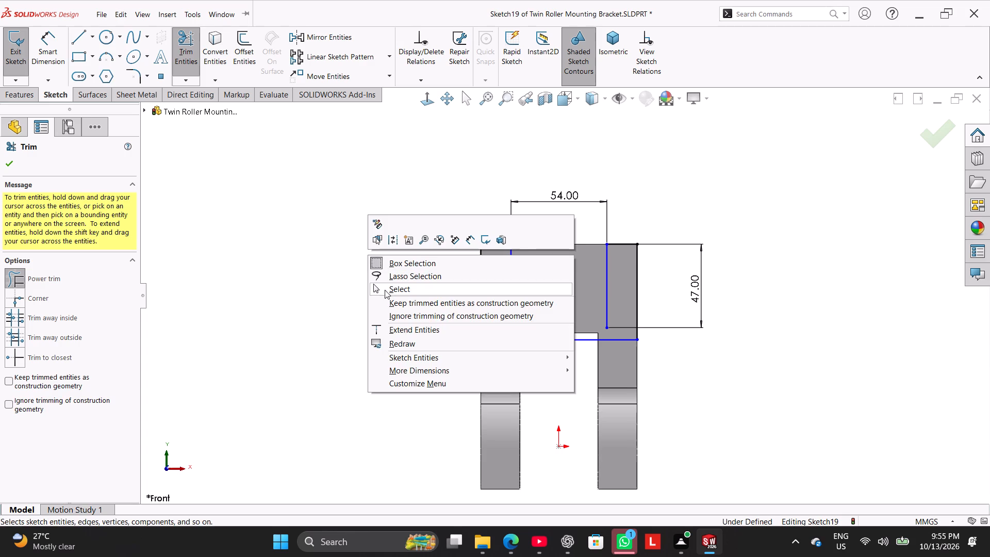
{"action": "left_click", "coordinate": [387, 289]}
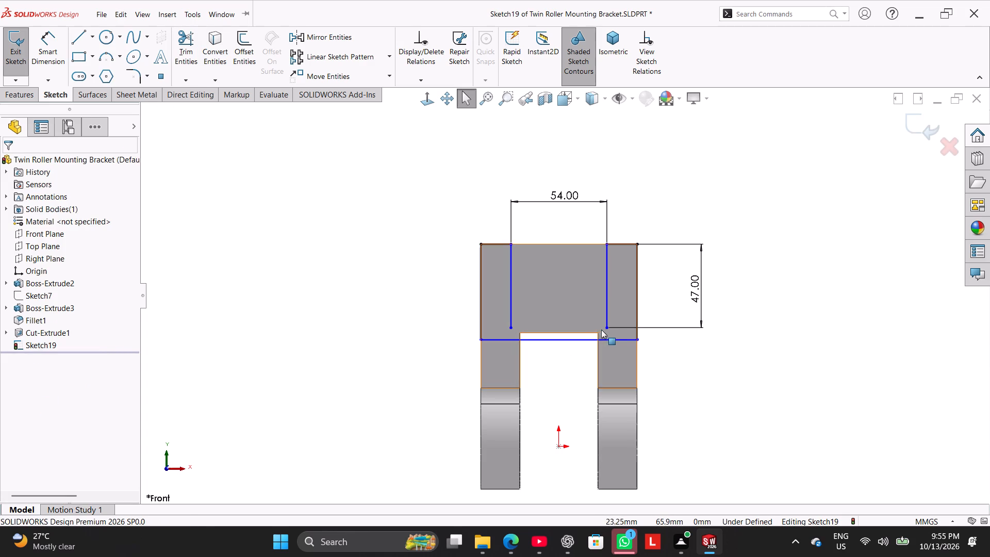
Make the lower endpoint of the right inner vertical line coincident with the outer rectangle's bottom line.
{"action": "left_click", "coordinate": [607, 329], "text": "ctrl"}
{"action": "left_click", "coordinate": [603, 338], "text": "ctrl"}
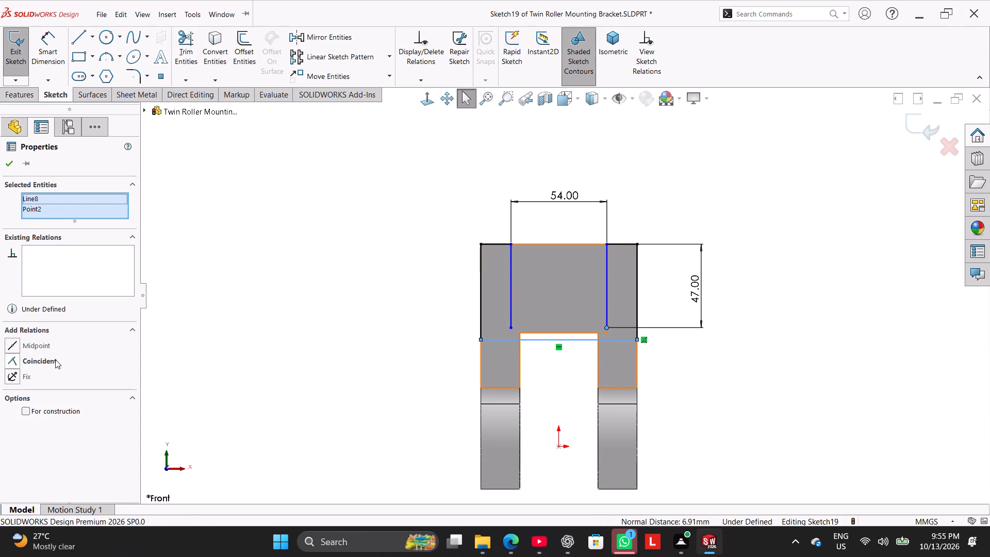
{"action": "left_click", "coordinate": [35, 358]}
{"action": "left_click", "coordinate": [247, 333]}
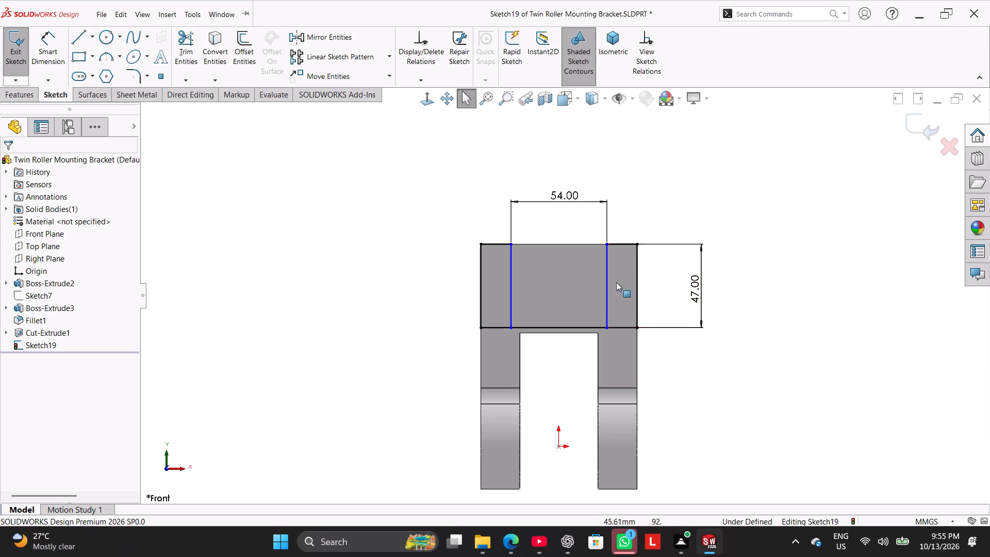
Trim the bottom line between the two inner vertical lines to leave a closed profile on each side.
{"action": "left_click", "coordinate": [178, 52]}
{"action": "left_click_drag", "start_coordinate": [536, 289], "coordinate": [552, 351]}
{"action": "right_click", "coordinate": [303, 296]}
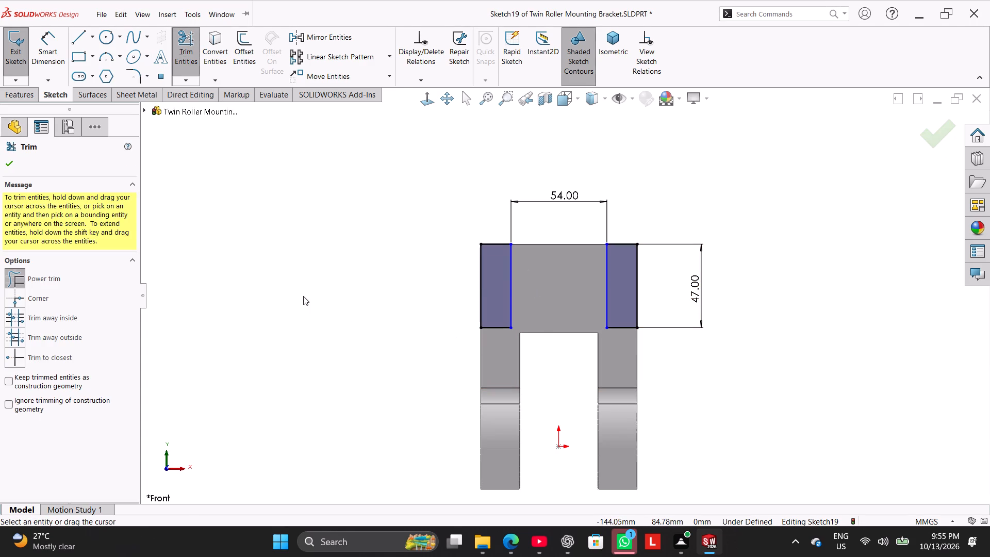
{"action": "left_click", "coordinate": [331, 327]}
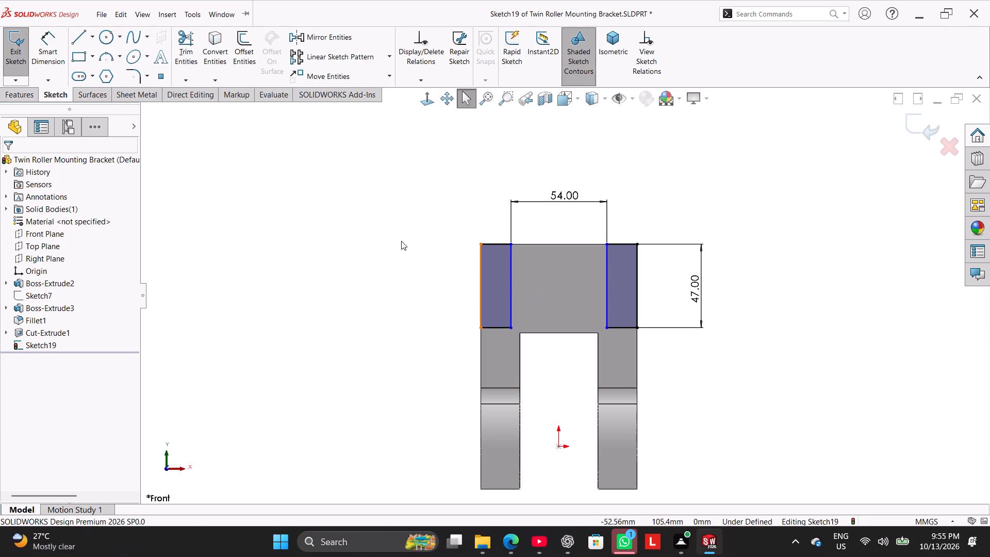
Draw a vertical centerline from the origin up to the midpoint of the block's top edge.
{"action": "left_click", "coordinate": [90, 40]}
{"action": "left_click", "coordinate": [97, 69]}
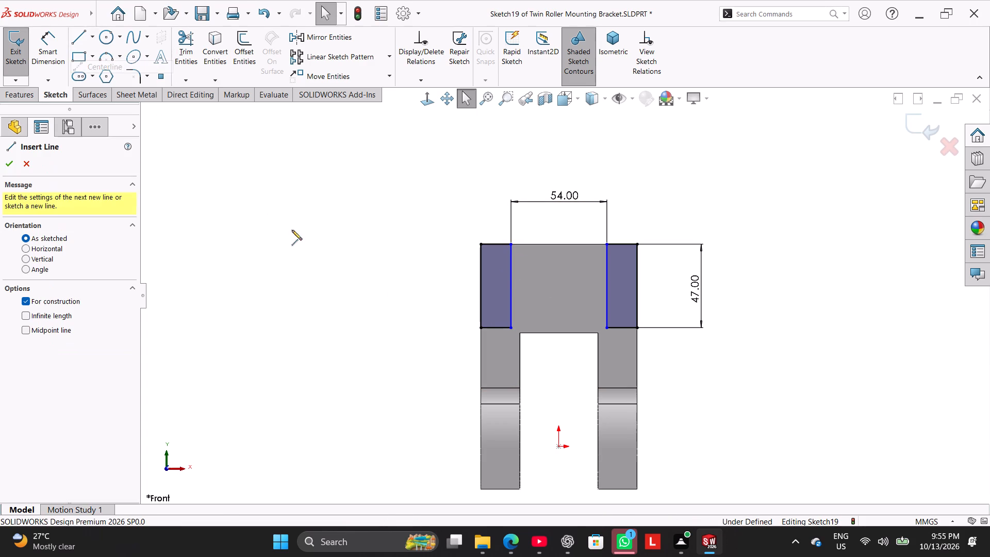
{"action": "left_click", "coordinate": [557, 450]}
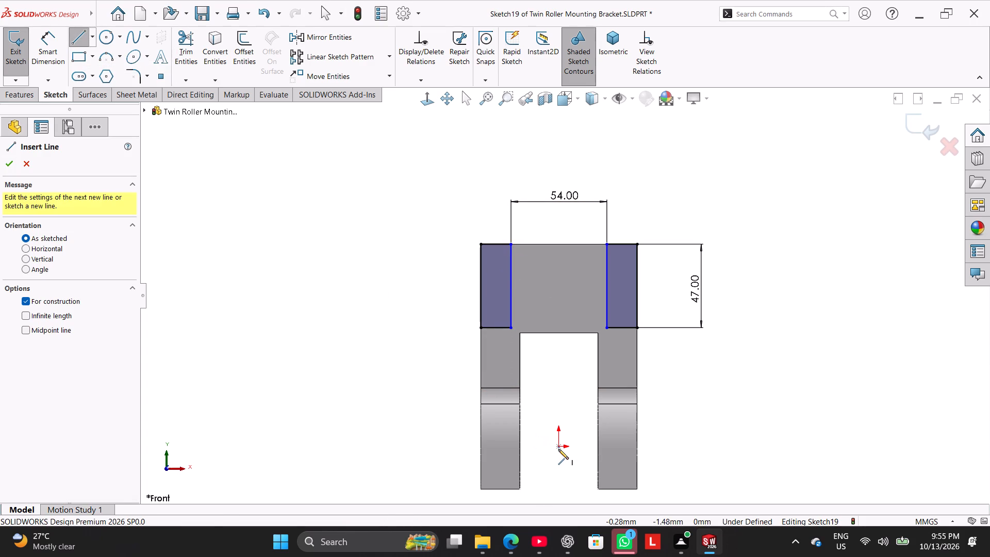
{"action": "right_click", "coordinate": [436, 423]}
{"action": "left_click", "coordinate": [461, 434]}
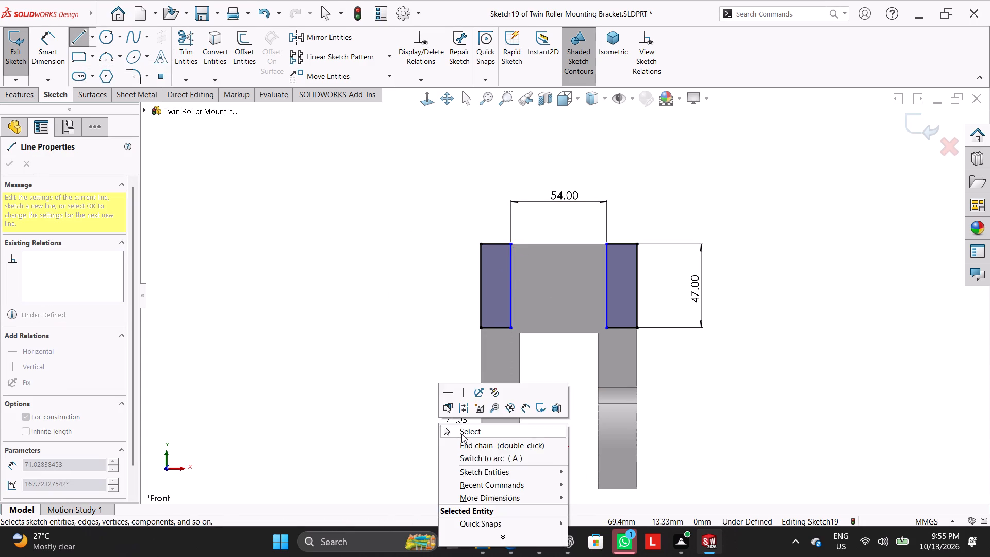
{"action": "right_click_drag", "start_coordinate": [429, 418], "coordinate": [356, 465]}
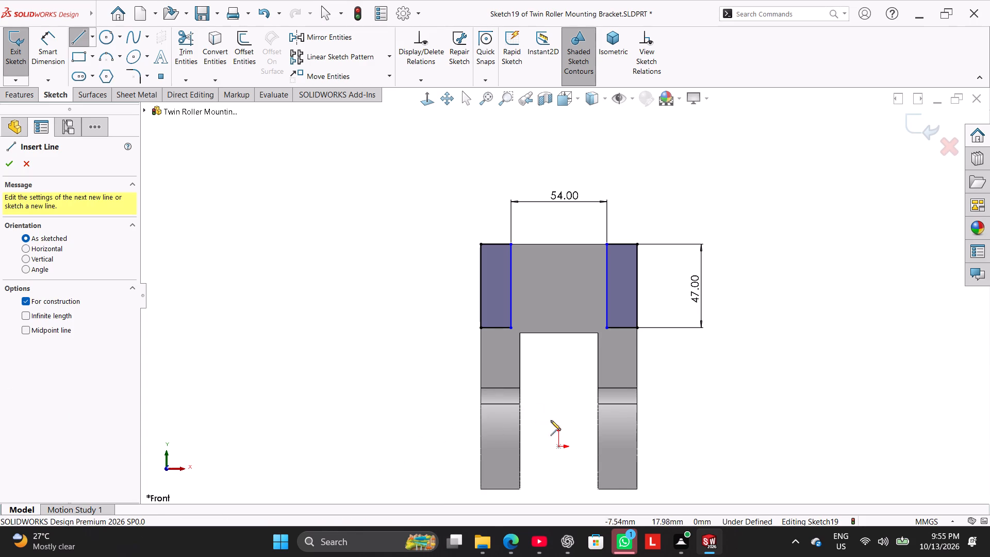
{"action": "left_click", "coordinate": [560, 448]}
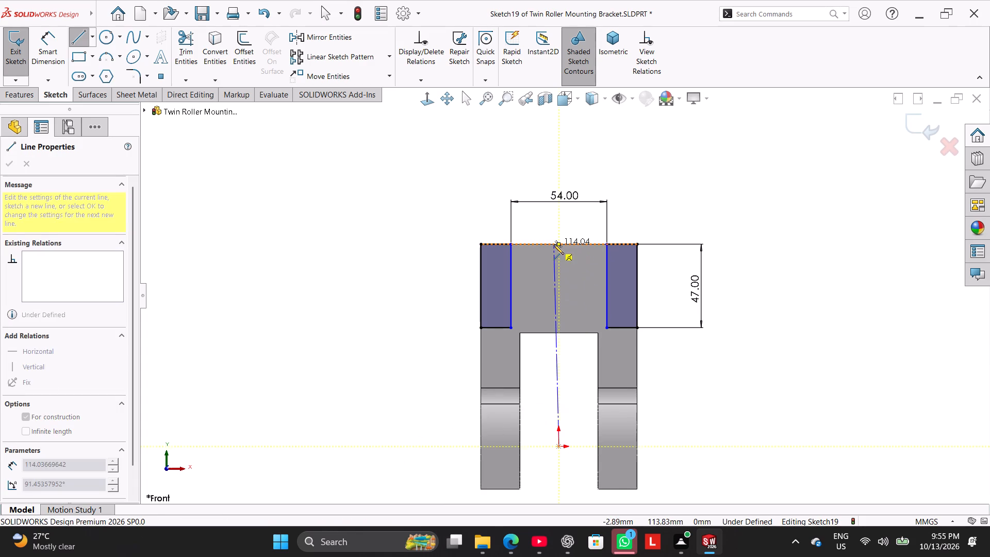
{"action": "left_click", "coordinate": [560, 243]}
{"action": "right_click", "coordinate": [328, 318]}
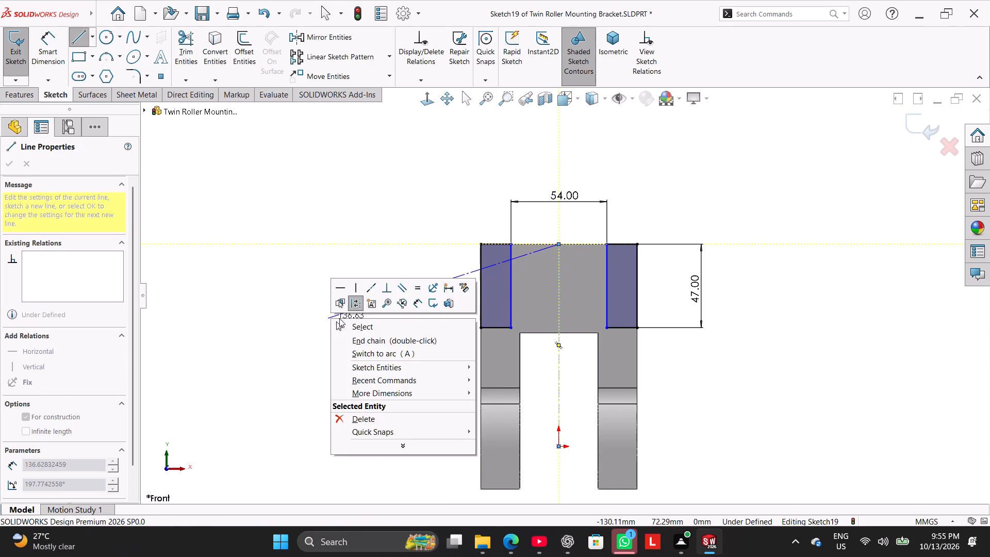
{"action": "left_click", "coordinate": [359, 330]}
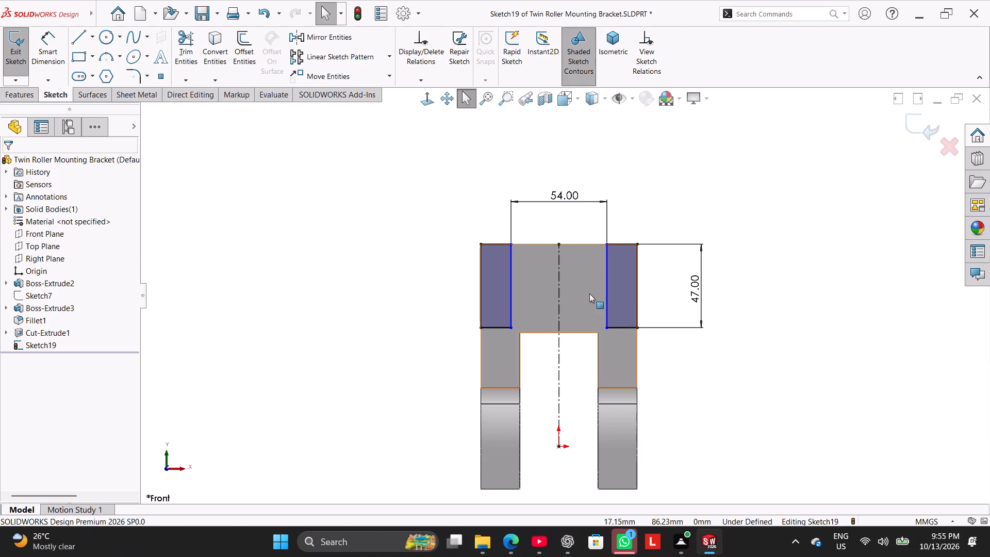
Make the two inner vertical lines symmetric about the vertical centerline.
{"action": "left_click", "coordinate": [607, 283], "text": "ctrl"}
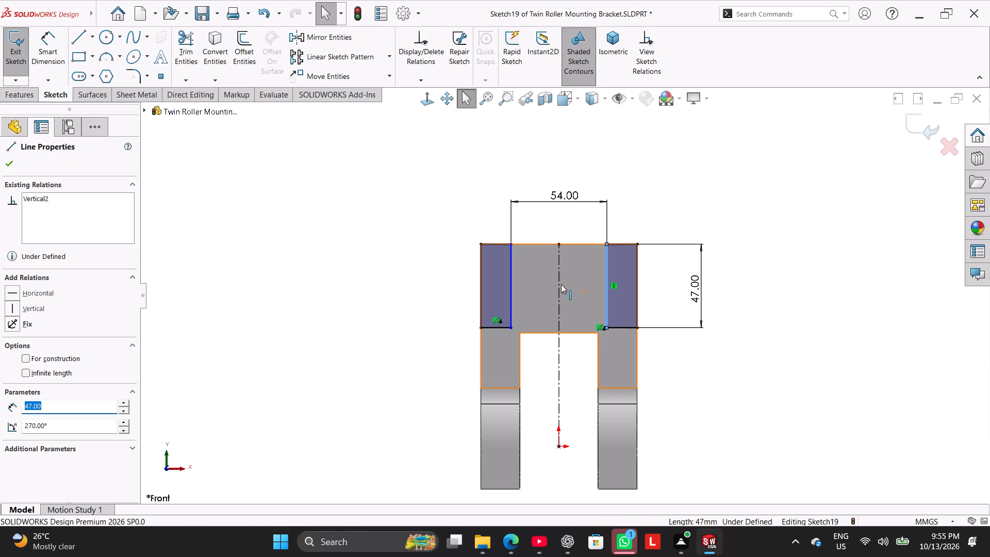
{"action": "left_click", "coordinate": [559, 283], "text": "ctrl"}
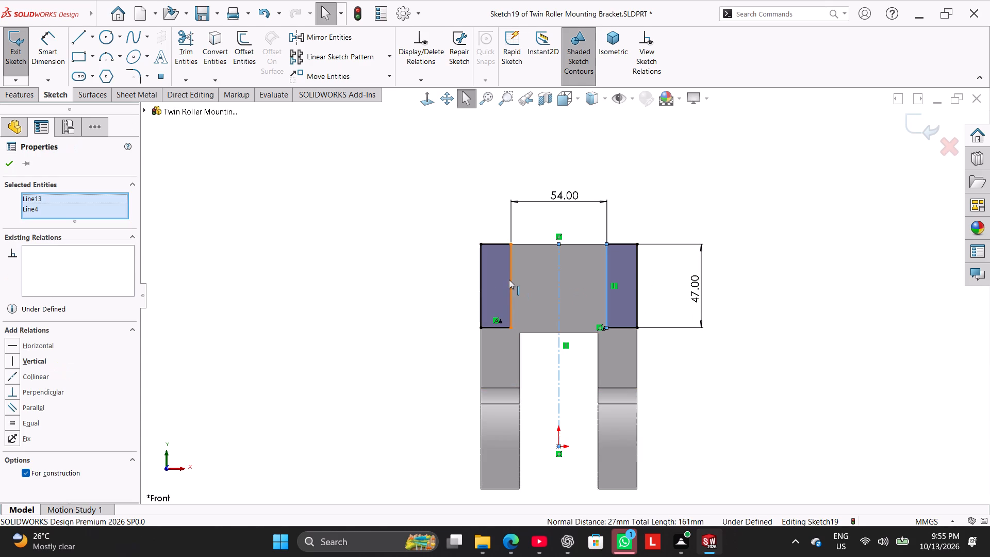
{"action": "left_click", "coordinate": [509, 280], "text": "ctrl"}
{"action": "left_click", "coordinate": [17, 428]}
{"action": "left_click", "coordinate": [301, 303]}
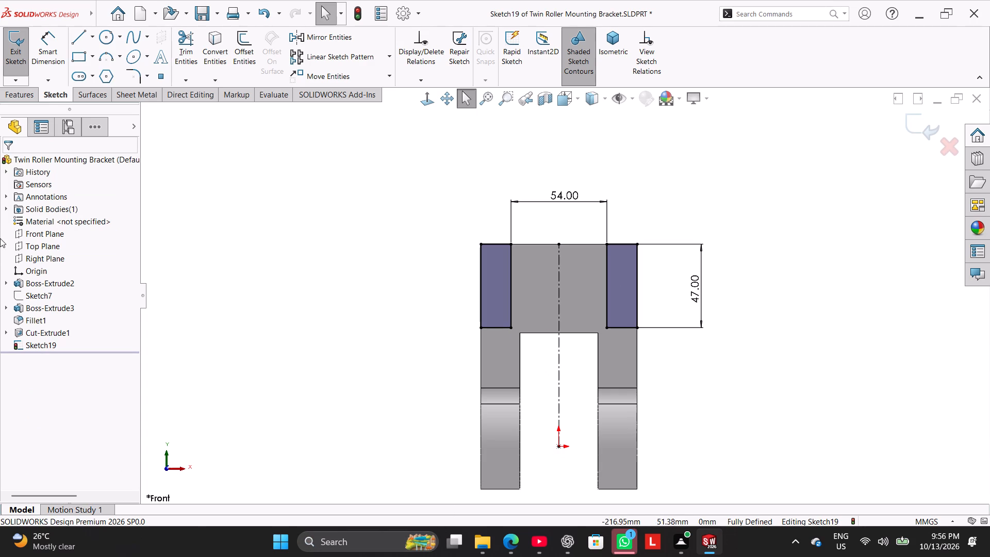
Extrude-cut the two side profiles with Through All - Both to narrow the upper block.
{"action": "left_click", "coordinate": [28, 97]}
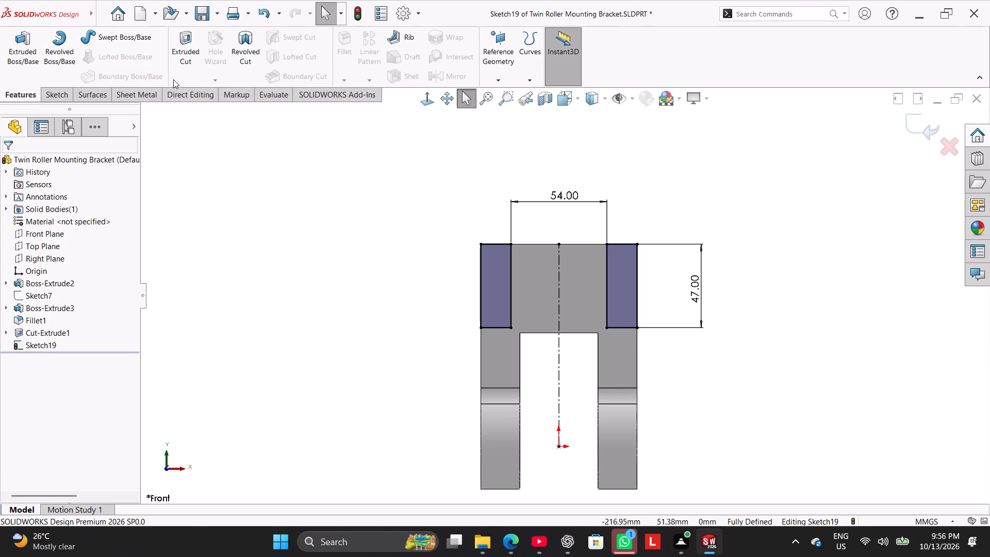
{"action": "left_click", "coordinate": [196, 65]}
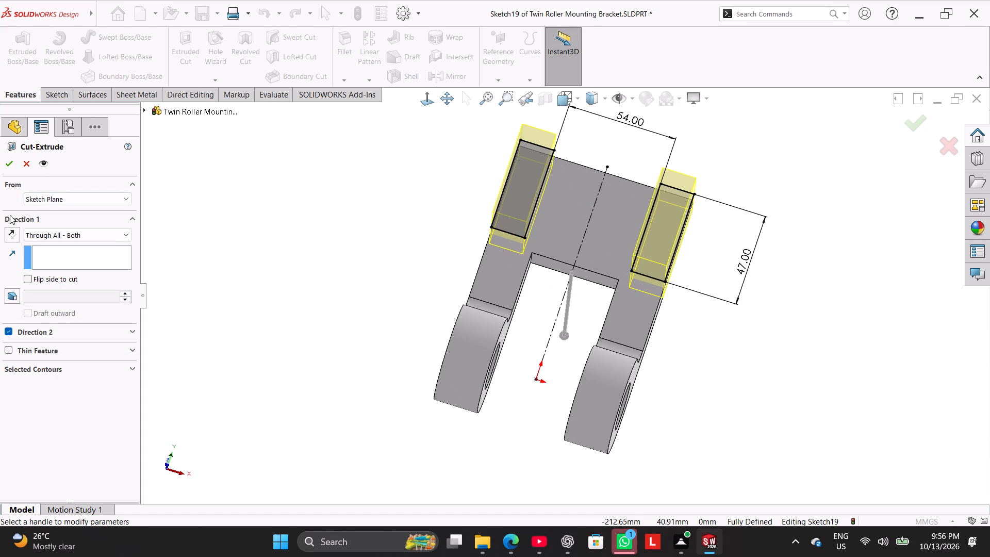
{"action": "left_click", "coordinate": [12, 165]}
{"action": "left_click", "coordinate": [133, 237]}
{"action": "right_click_drag", "start_coordinate": [350, 263], "coordinate": [551, 184]}
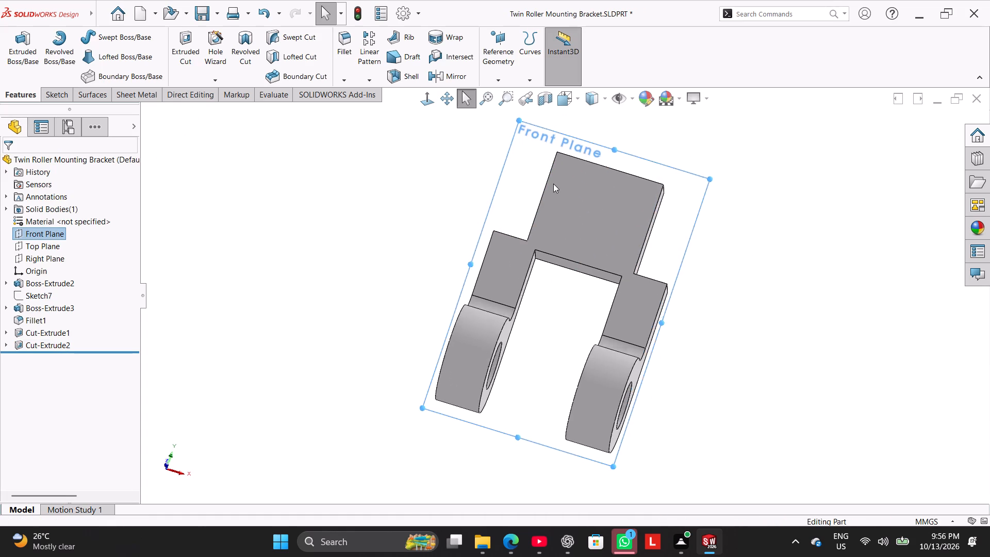
{"action": "left_click", "coordinate": [291, 304]}
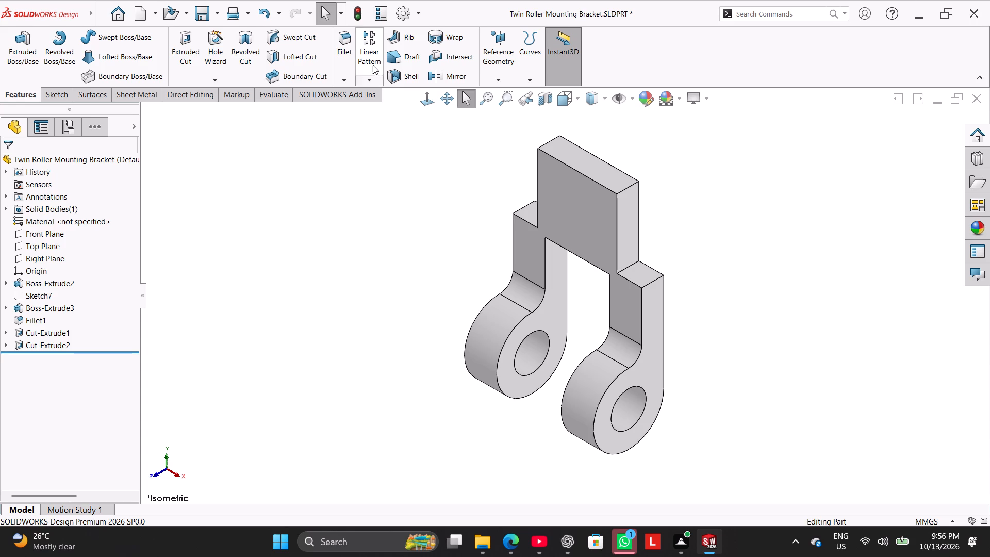
Fillet the two outer shoulder edges and the two inner corner edges between the arms with a 9 mm radius.
{"action": "left_click", "coordinate": [338, 40]}
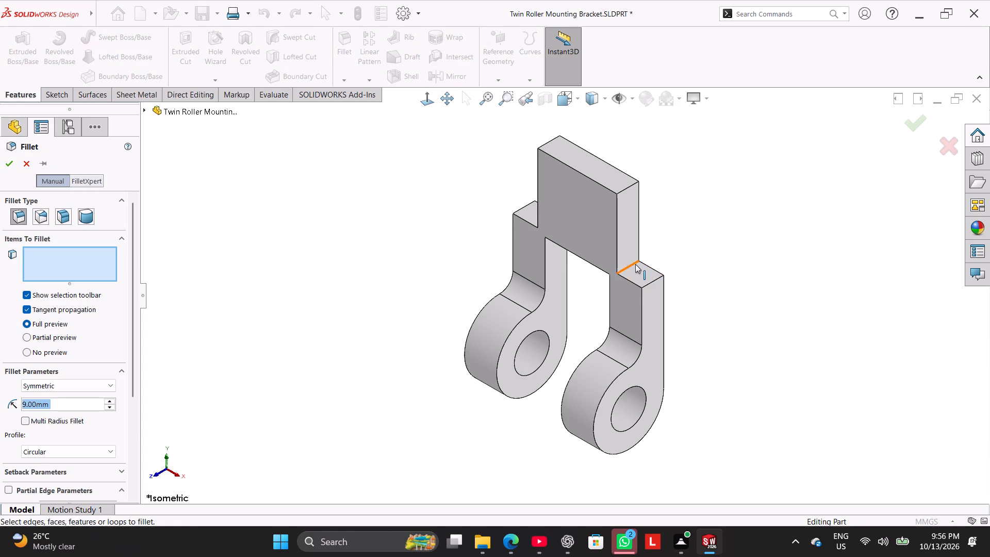
{"action": "left_click", "coordinate": [635, 264]}
{"action": "middle_click_drag", "start_coordinate": [279, 317], "coordinate": [389, 477]}
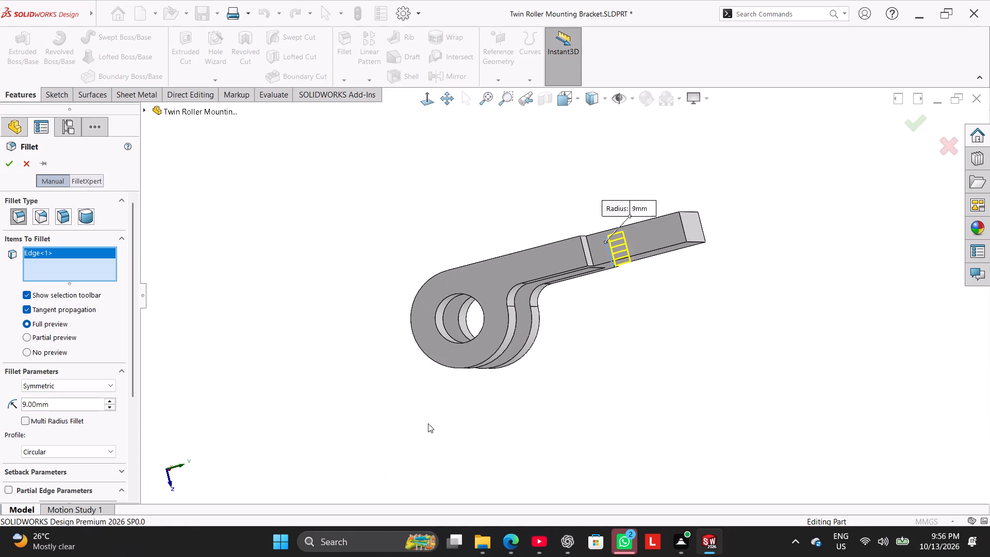
{"action": "left_click", "coordinate": [591, 260]}
{"action": "middle_click_drag", "start_coordinate": [591, 321], "coordinate": [543, 133]}
{"action": "middle_click_drag", "start_coordinate": [561, 274], "coordinate": [579, 163]}
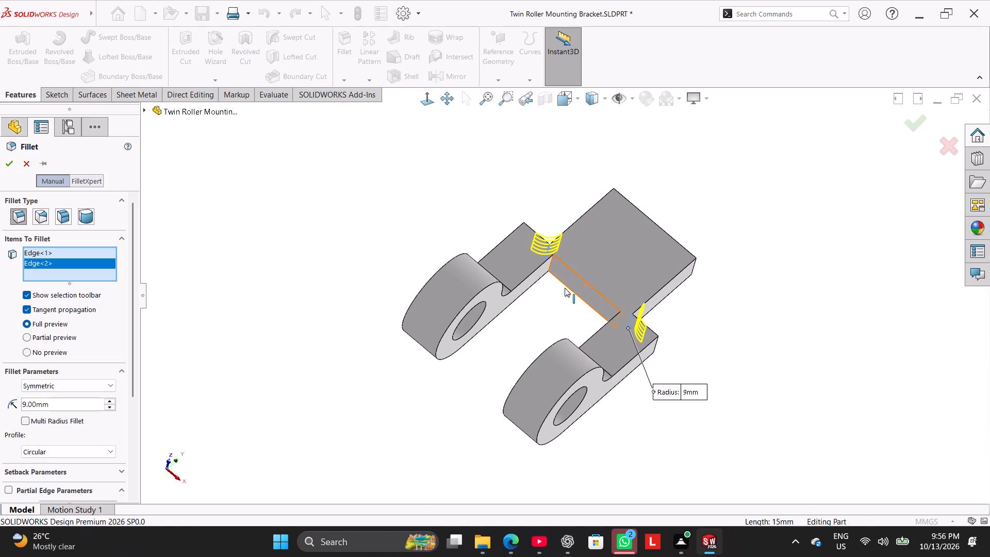
{"action": "left_click", "coordinate": [551, 259]}
{"action": "middle_click_drag", "start_coordinate": [558, 322], "coordinate": [599, 291]}
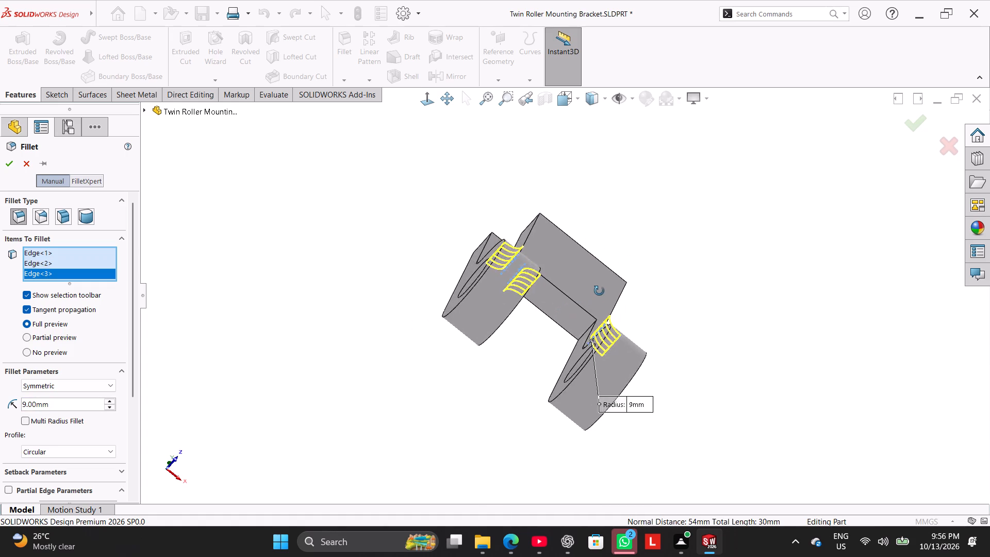
{"action": "middle_click_drag", "start_coordinate": [599, 291], "coordinate": [602, 289]}
{"action": "scroll", "coordinate": [602, 289], "scroll_direction": "up", "scroll_amount": 1}
{"action": "left_click", "coordinate": [580, 325]}
{"action": "right_click_drag", "start_coordinate": [391, 351], "coordinate": [397, 339]}
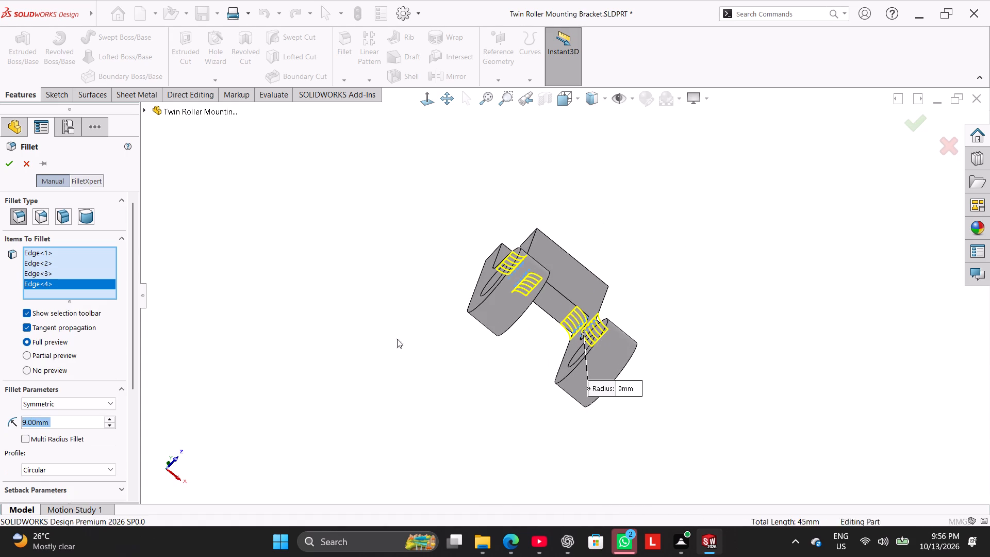
{"action": "right_click_drag", "start_coordinate": [397, 339], "coordinate": [440, 298]}
{"action": "left_click", "coordinate": [10, 164]}
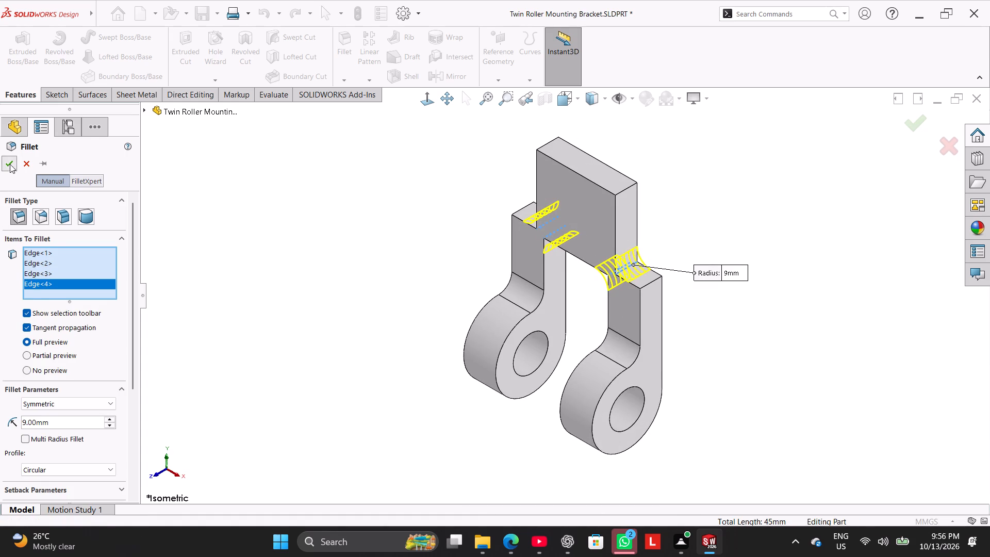
{"action": "left_click", "coordinate": [274, 274]}
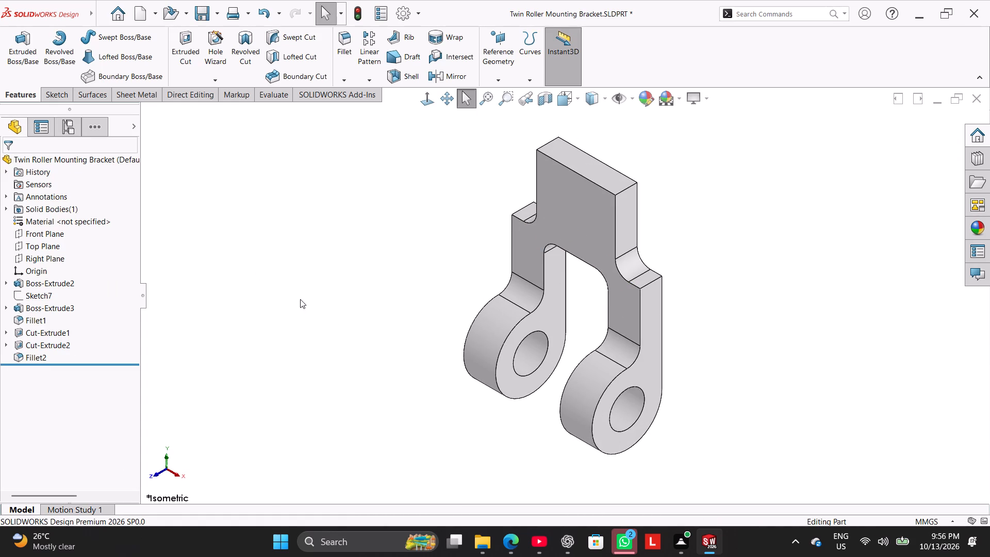
Set the radius of the four-edge shoulder and inner corner fillet (Fillet2) to 10 mm.
{"action": "middle_click_drag", "start_coordinate": [300, 299], "coordinate": [321, 283]}
{"action": "right_click", "coordinate": [32, 357]}
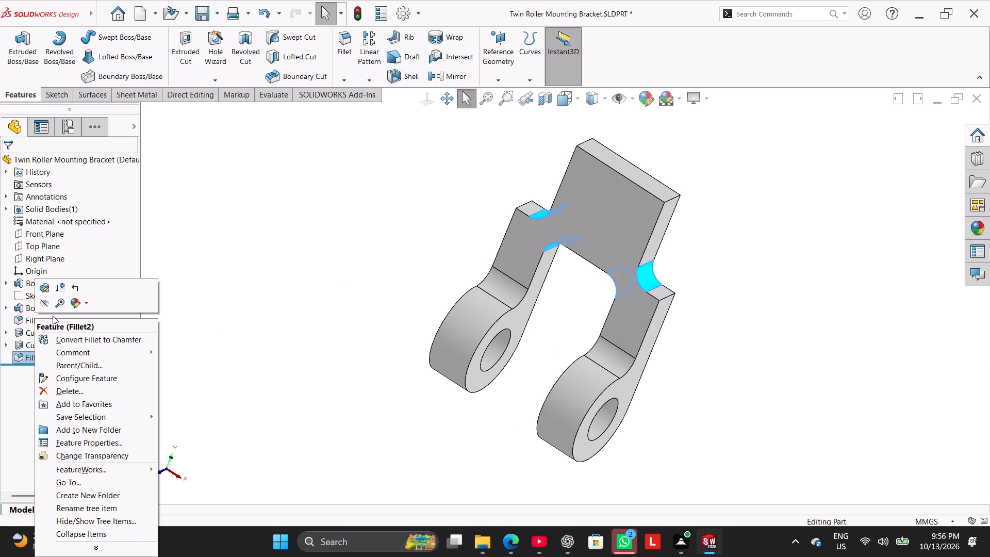
{"action": "left_click", "coordinate": [46, 289]}
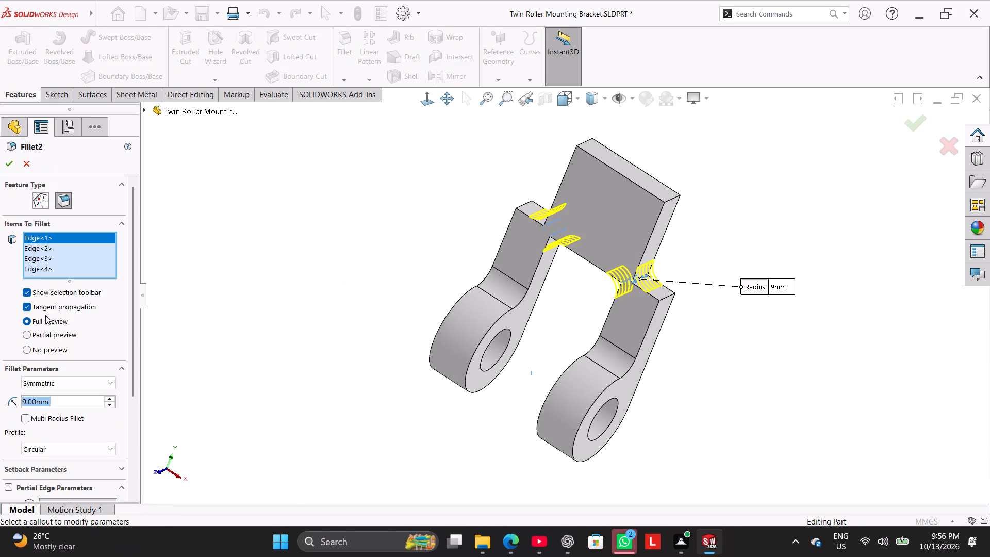
{"action": "key", "text": "1"}
{"action": "key", "text": "0"}
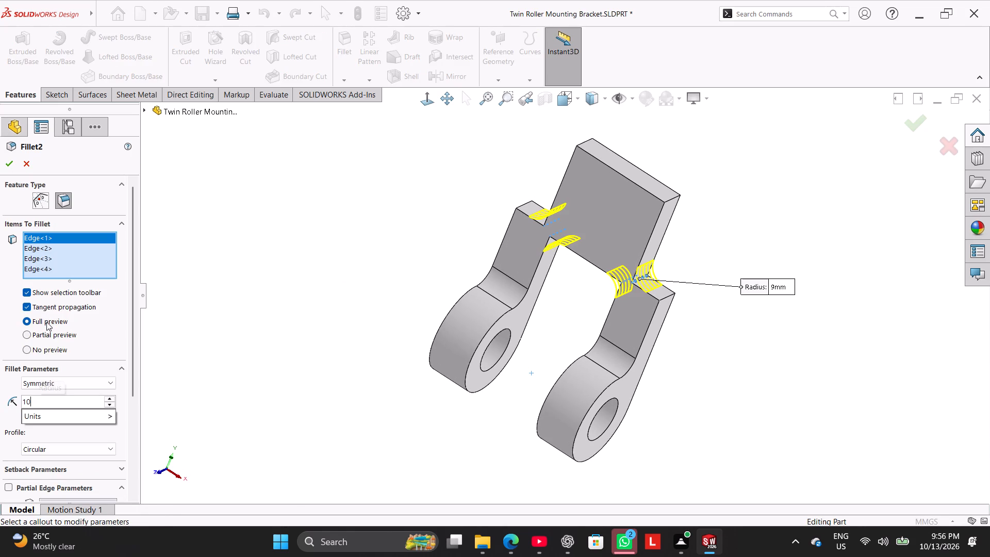
{"action": "left_click", "coordinate": [212, 307]}
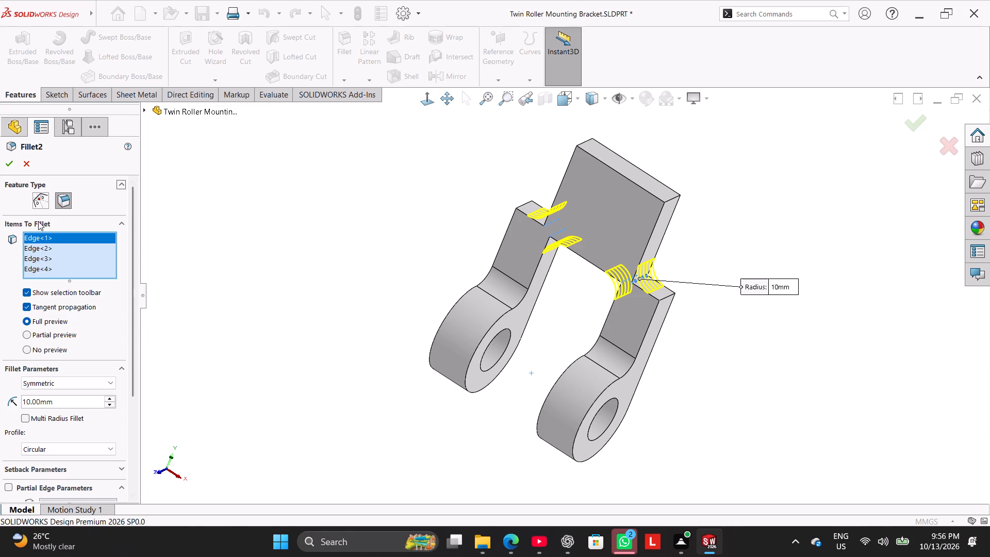
{"action": "left_click", "coordinate": [5, 161]}
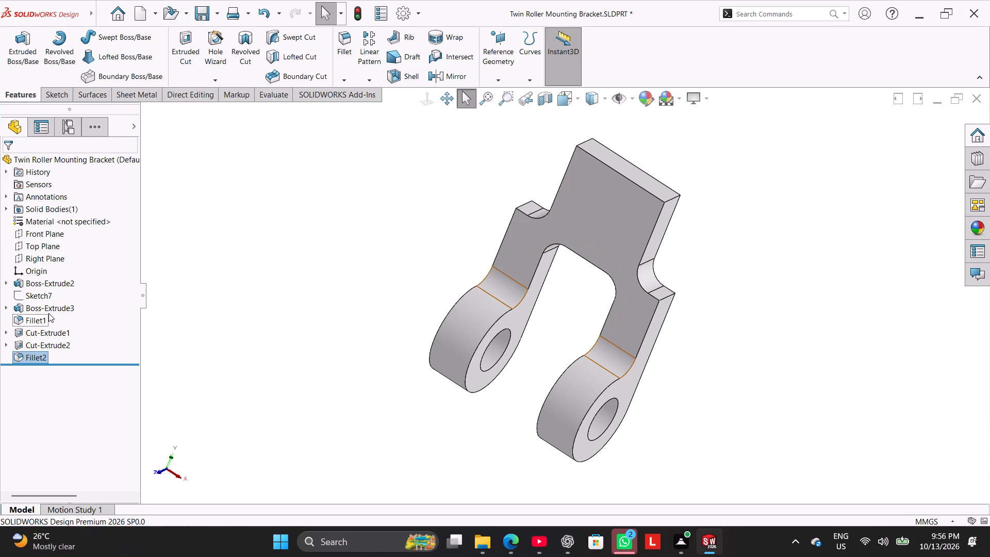
Set the radius of the fillet between the plate and the roller barrels (Fillet1) to 10 mm.
{"action": "left_click", "coordinate": [41, 318]}
{"action": "right_click", "coordinate": [41, 318]}
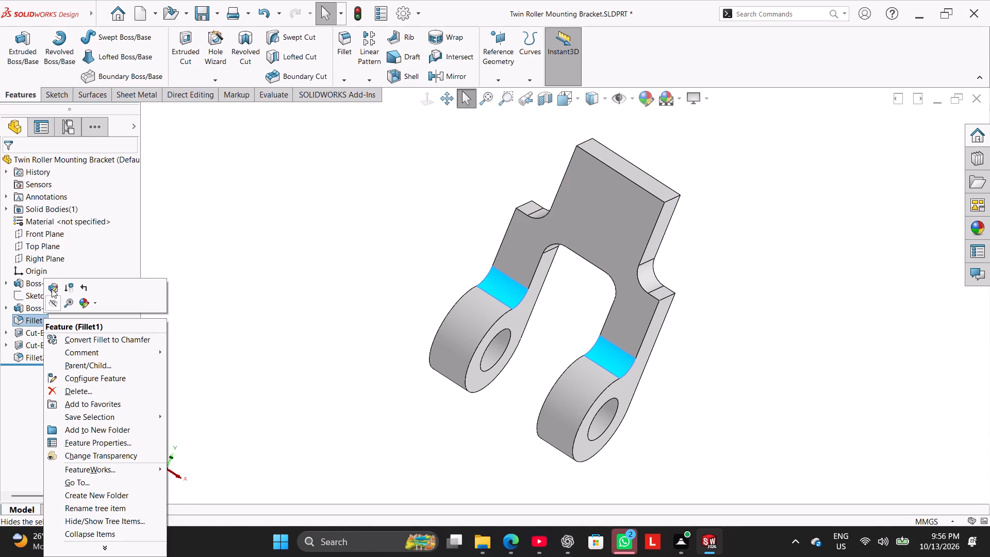
{"action": "left_click", "coordinate": [52, 288]}
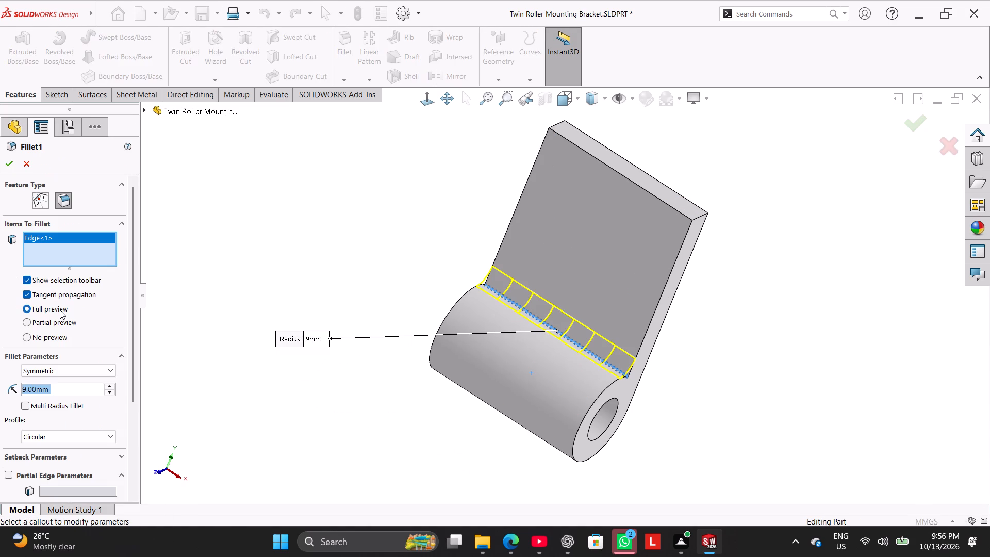
{"action": "type", "text": "10"}
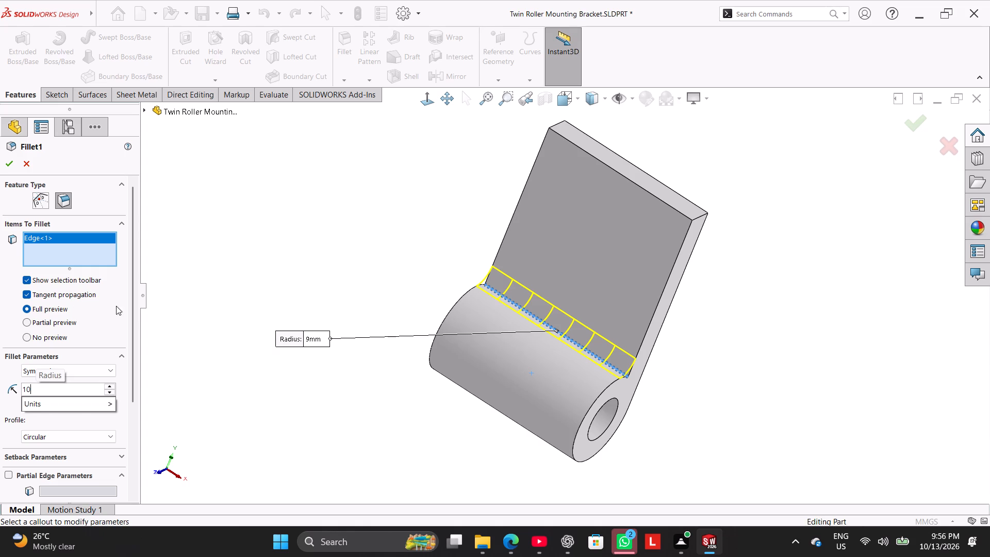
{"action": "left_click", "coordinate": [219, 289]}
{"action": "left_click", "coordinate": [10, 159]}
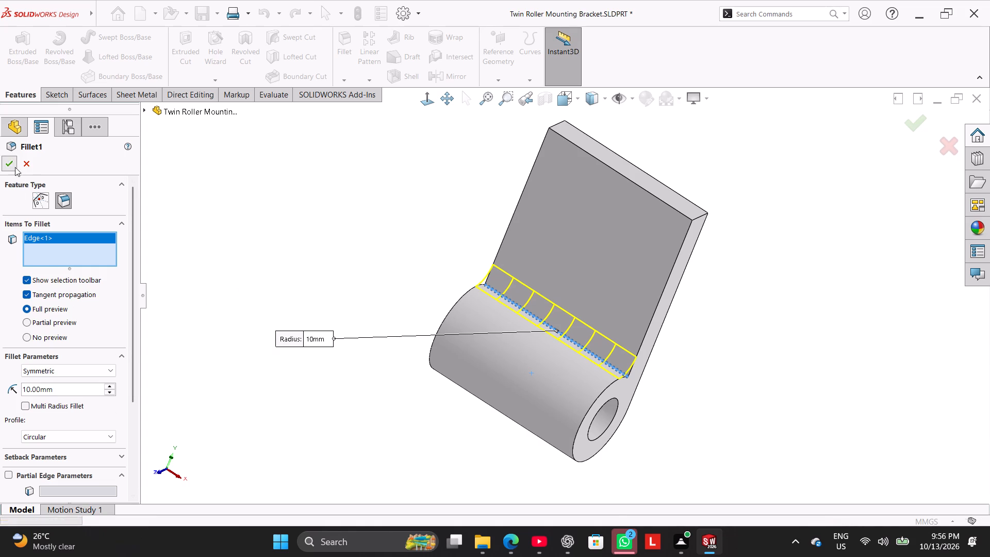
{"action": "right_click", "coordinate": [194, 266]}
{"action": "right_click_drag", "start_coordinate": [230, 320], "coordinate": [341, 249]}
{"action": "right_click_drag", "start_coordinate": [383, 263], "coordinate": [452, 192]}
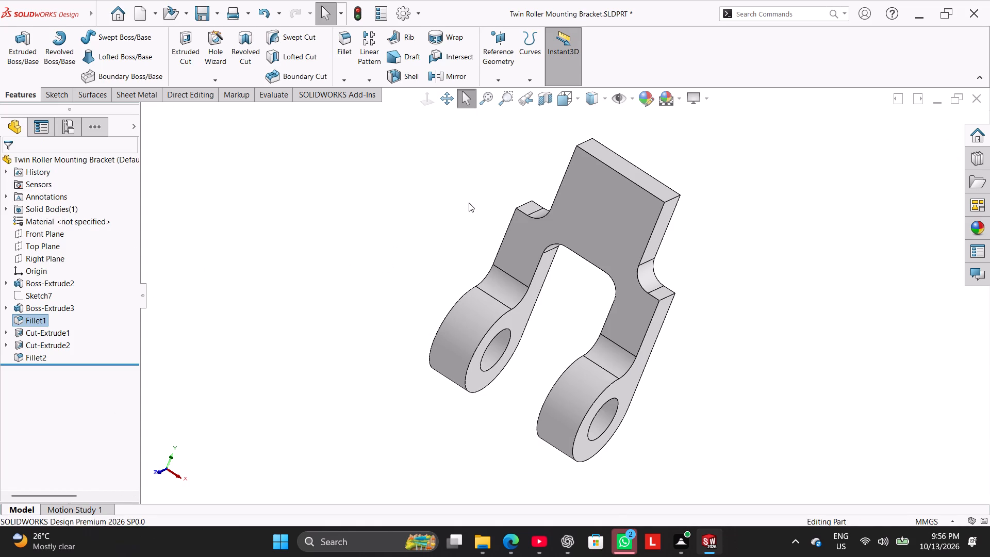
{"action": "right_click_drag", "start_coordinate": [373, 256], "coordinate": [438, 187]}
{"action": "left_click", "coordinate": [294, 254]}
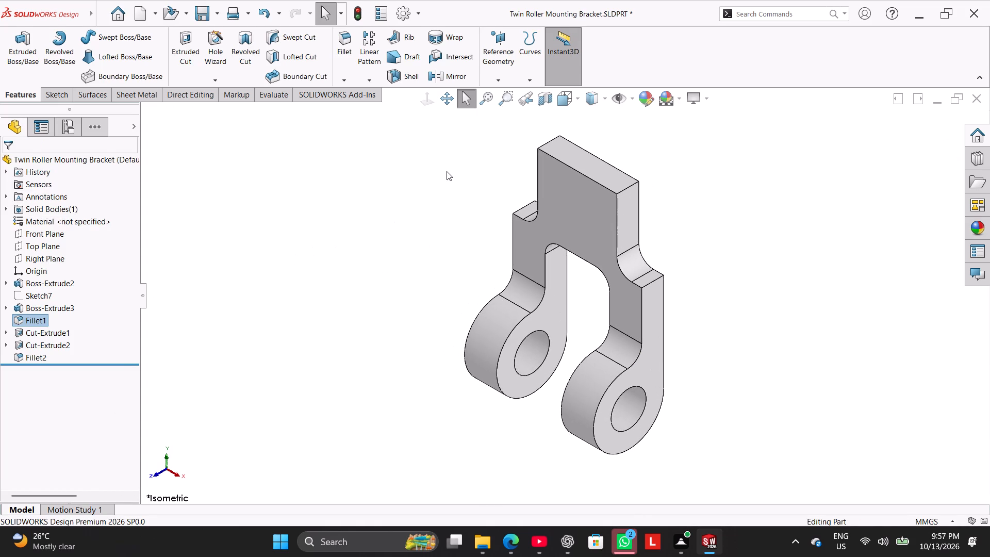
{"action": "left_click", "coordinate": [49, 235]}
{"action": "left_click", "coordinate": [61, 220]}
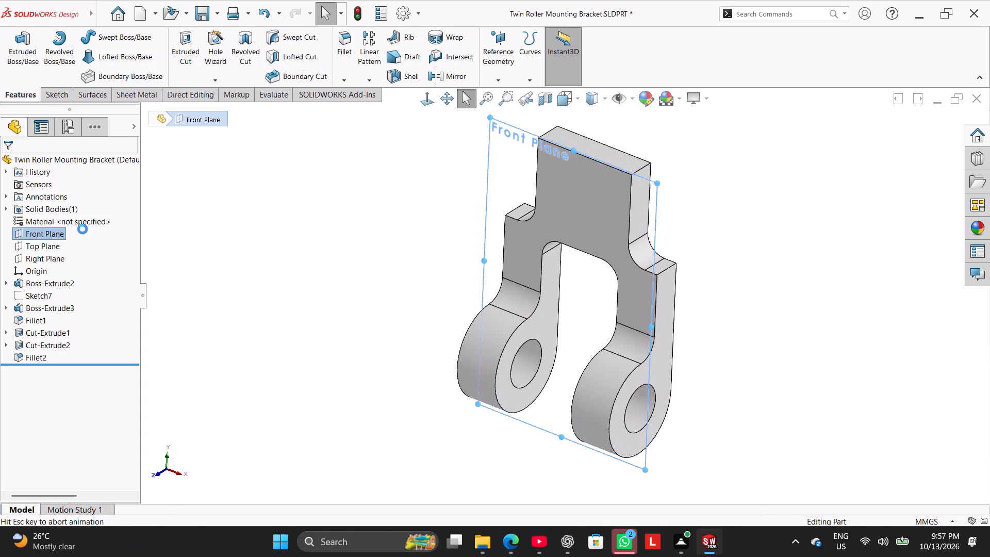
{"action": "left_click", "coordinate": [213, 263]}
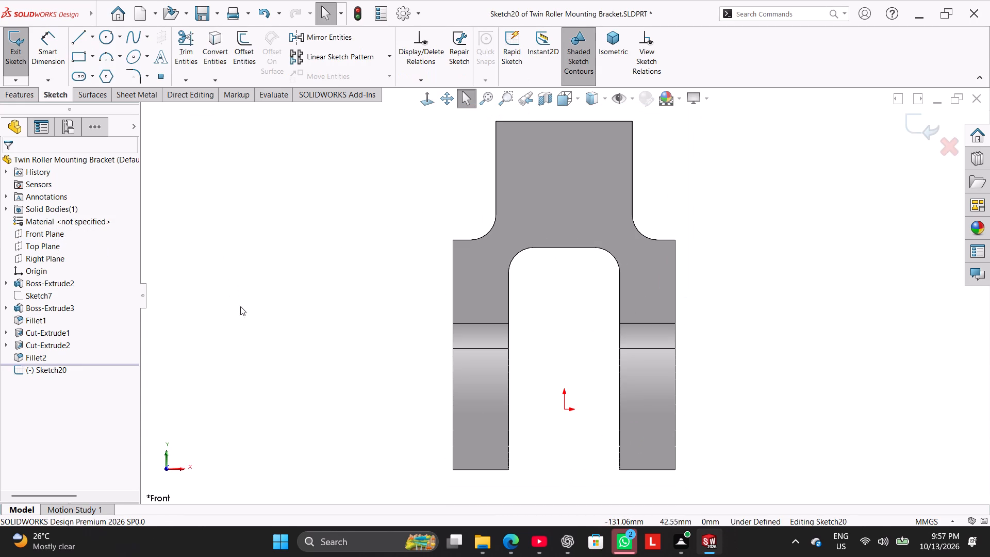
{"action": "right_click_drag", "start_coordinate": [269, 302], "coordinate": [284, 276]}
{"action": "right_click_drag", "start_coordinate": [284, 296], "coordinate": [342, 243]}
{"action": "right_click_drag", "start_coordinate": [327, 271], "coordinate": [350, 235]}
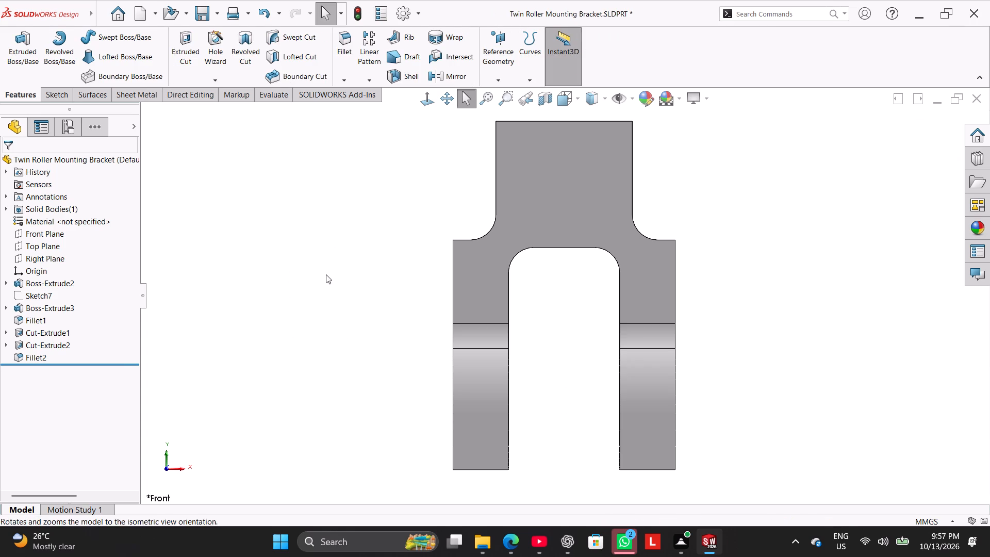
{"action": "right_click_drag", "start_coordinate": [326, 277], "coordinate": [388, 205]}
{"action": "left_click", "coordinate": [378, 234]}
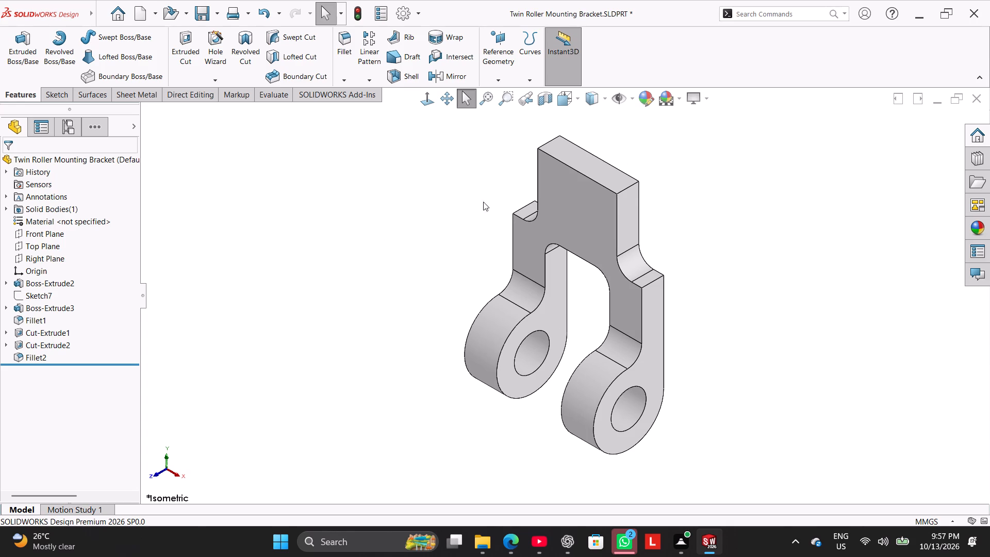
Start a sketch on the Right Plane and draw a narrow vertical corner rectangle down from the upper block's top edge.
{"action": "left_click", "coordinate": [48, 260]}
{"action": "left_click", "coordinate": [60, 240]}
{"action": "left_click", "coordinate": [247, 242]}
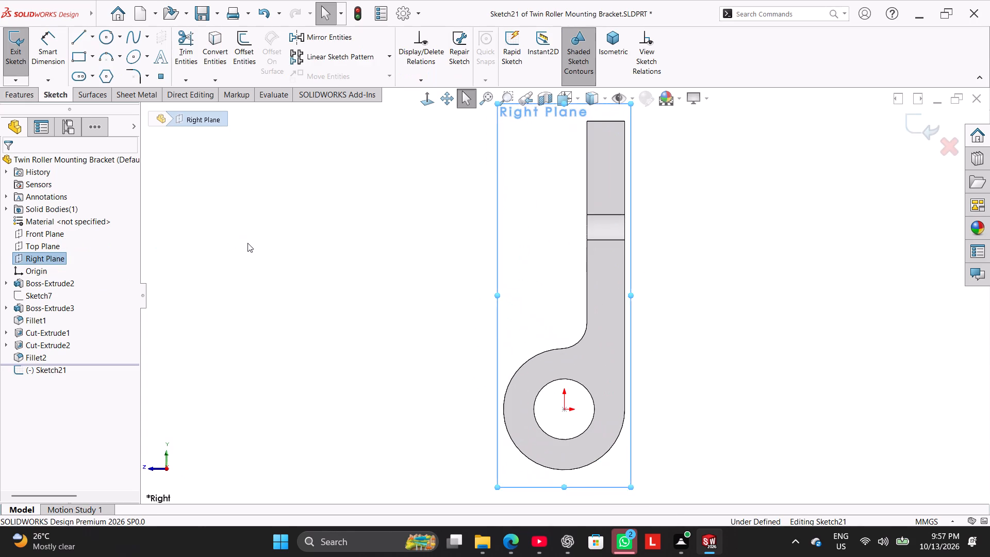
{"action": "scroll", "coordinate": [605, 126], "scroll_direction": "down", "scroll_amount": 5}
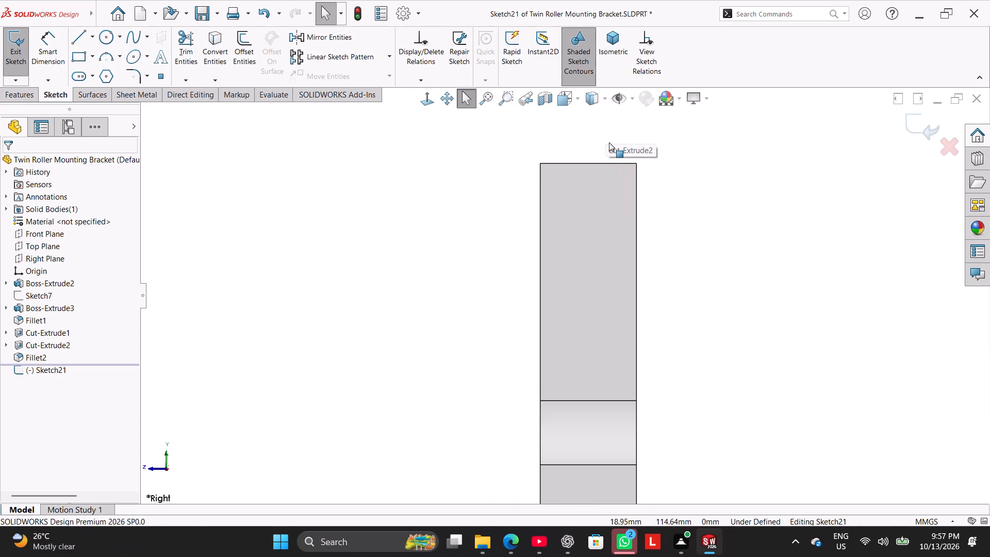
{"action": "middle_click", "coordinate": [416, 221]}
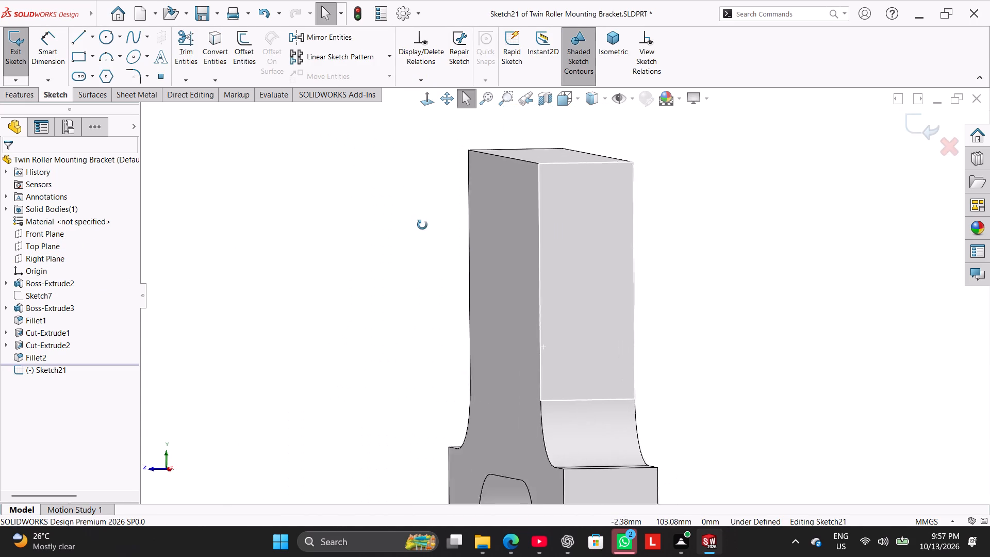
{"action": "left_click", "coordinate": [81, 54]}
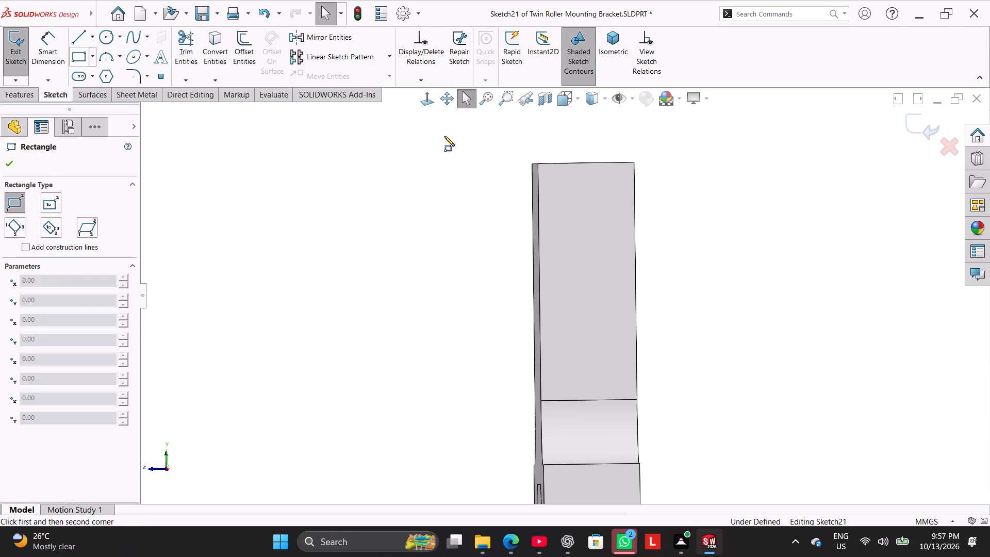
{"action": "left_click", "coordinate": [571, 162]}
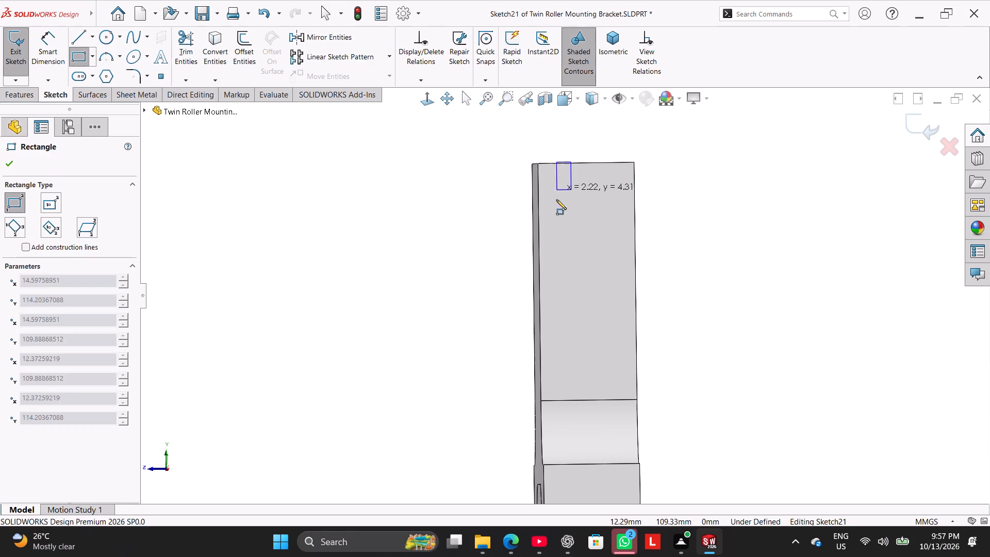
{"action": "left_click", "coordinate": [607, 310]}
{"action": "right_click_drag", "start_coordinate": [431, 226], "coordinate": [441, 228]}
{"action": "right_click", "coordinate": [460, 237]}
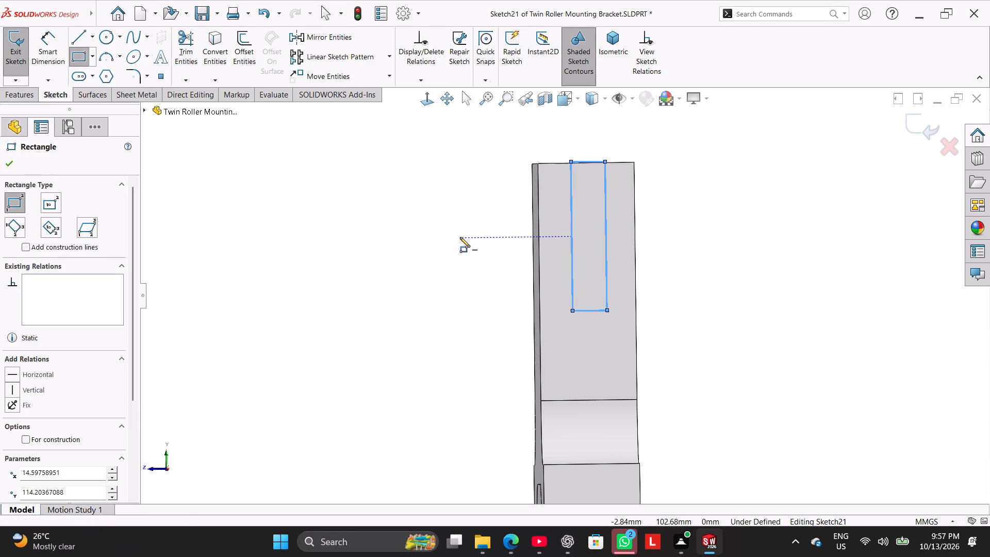
Dimension the rectangle's near long side 6.5 mm from the rear edge of the upper block.
{"action": "left_click", "coordinate": [475, 250]}
{"action": "right_click", "coordinate": [449, 242]}
{"action": "left_click", "coordinate": [438, 245]}
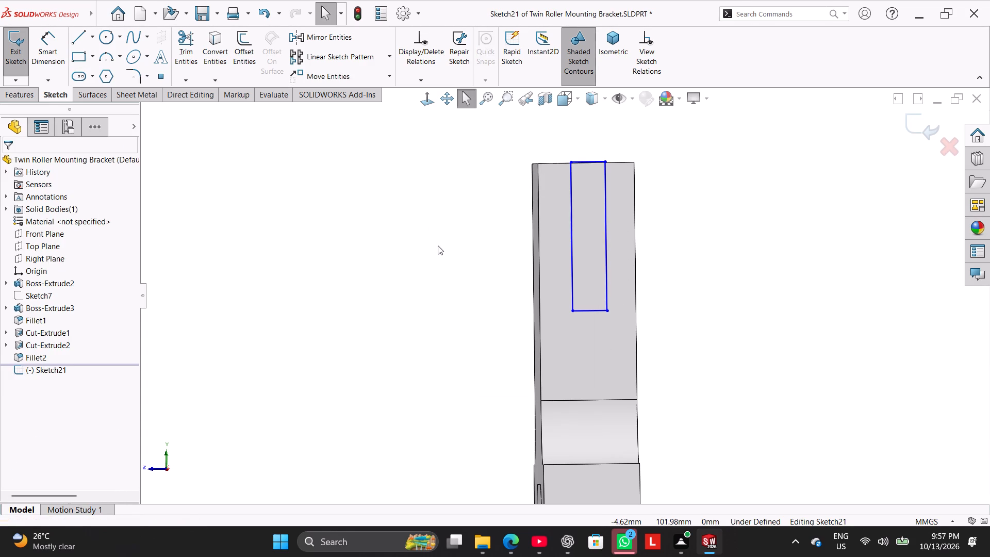
{"action": "middle_click_drag", "start_coordinate": [506, 275], "coordinate": [549, 309]}
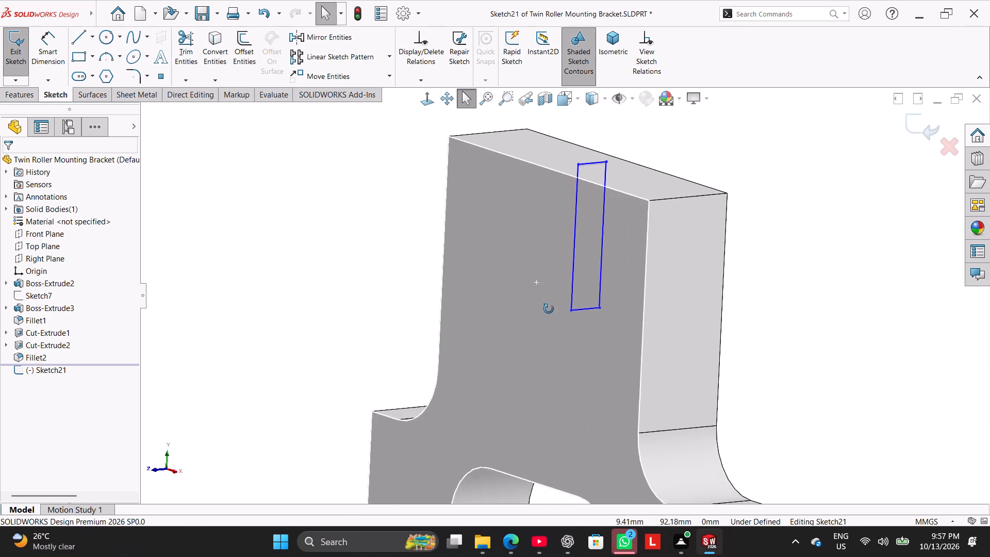
{"action": "middle_click_drag", "start_coordinate": [549, 309], "coordinate": [554, 314]}
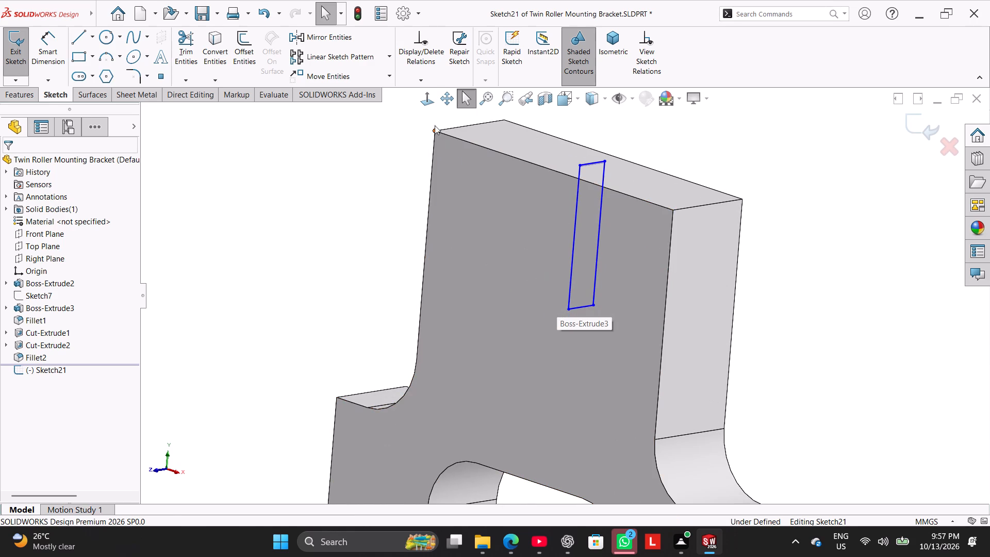
{"action": "left_click", "coordinate": [435, 100]}
{"action": "scroll", "coordinate": [607, 120], "scroll_direction": "down", "scroll_amount": 5}
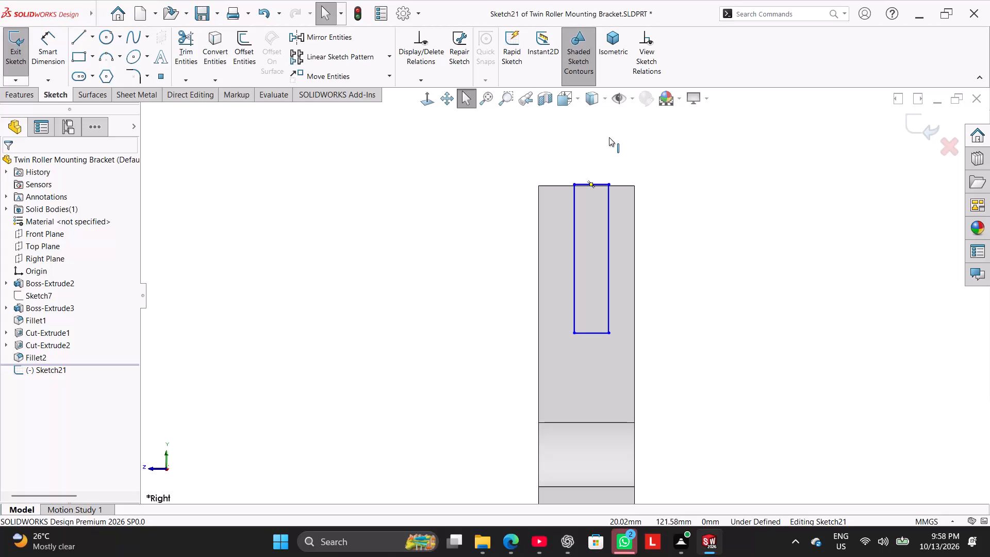
{"action": "left_click", "coordinate": [51, 55]}
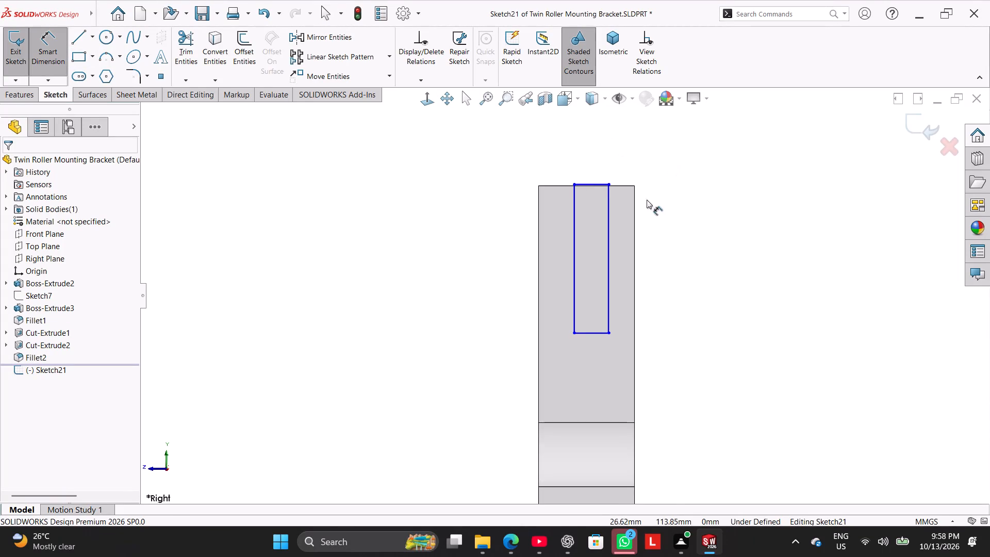
{"action": "left_click", "coordinate": [635, 224]}
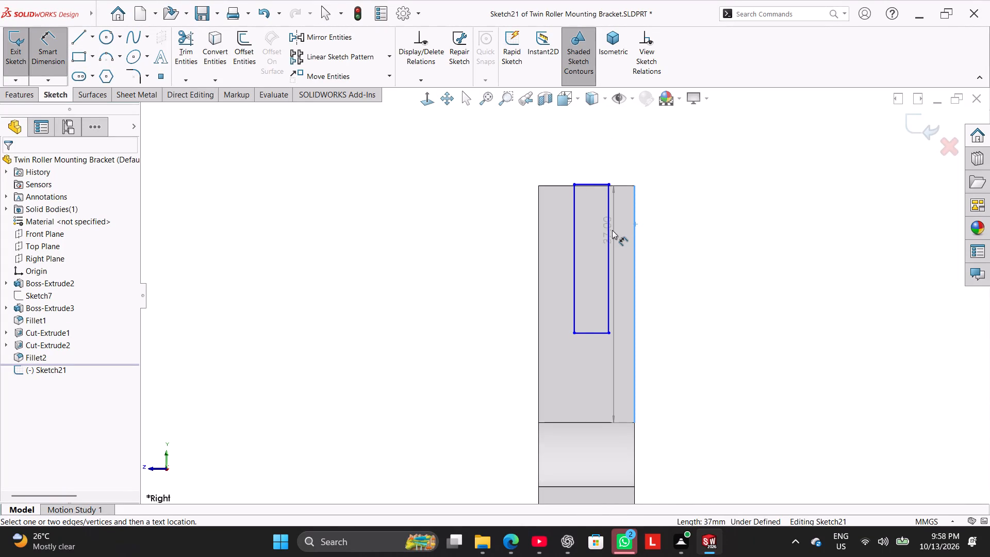
{"action": "left_click", "coordinate": [609, 229]}
{"action": "left_click", "coordinate": [664, 227]}
{"action": "type", "text": "6.5"}
{"action": "key", "text": "Return"}
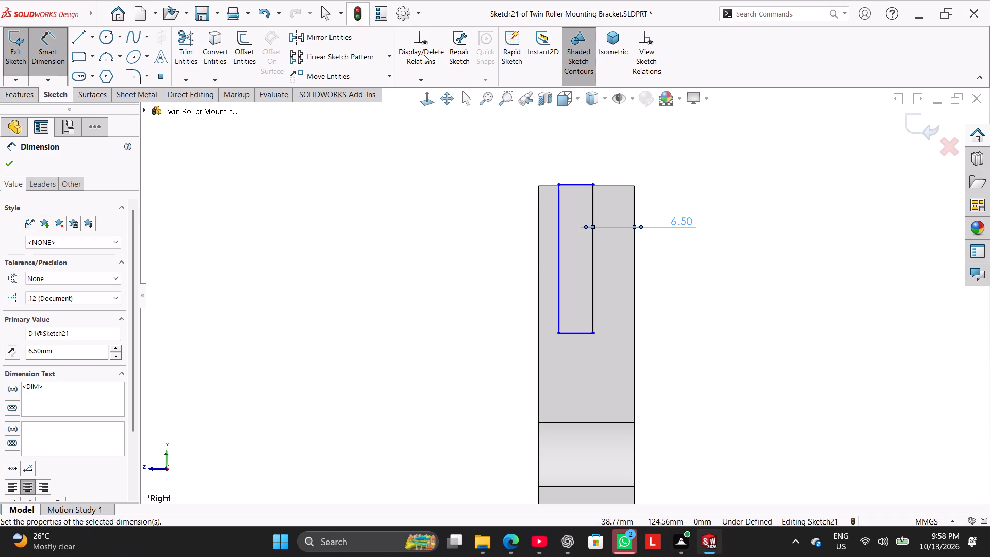
{"action": "right_click", "coordinate": [451, 149]}
{"action": "left_click_drag", "start_coordinate": [483, 182], "coordinate": [491, 187]}
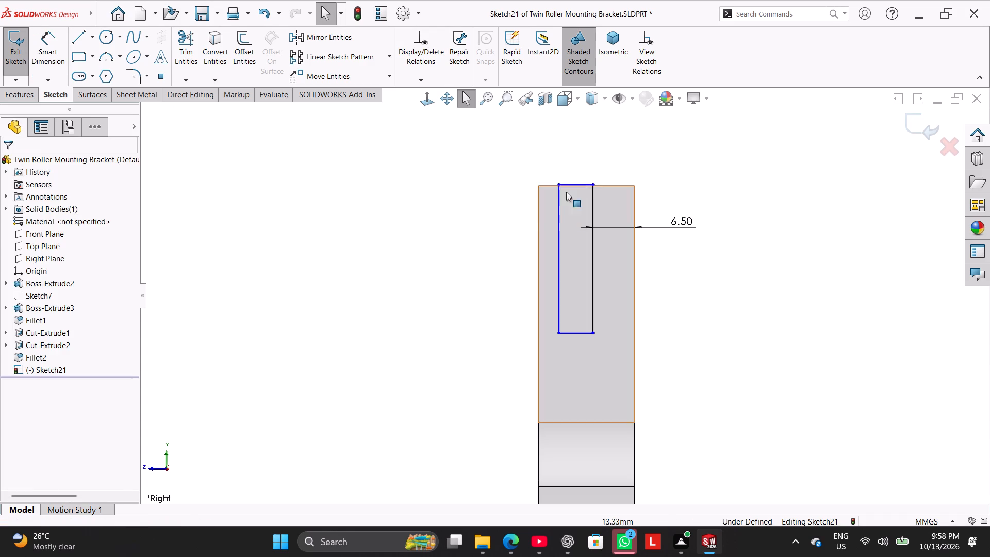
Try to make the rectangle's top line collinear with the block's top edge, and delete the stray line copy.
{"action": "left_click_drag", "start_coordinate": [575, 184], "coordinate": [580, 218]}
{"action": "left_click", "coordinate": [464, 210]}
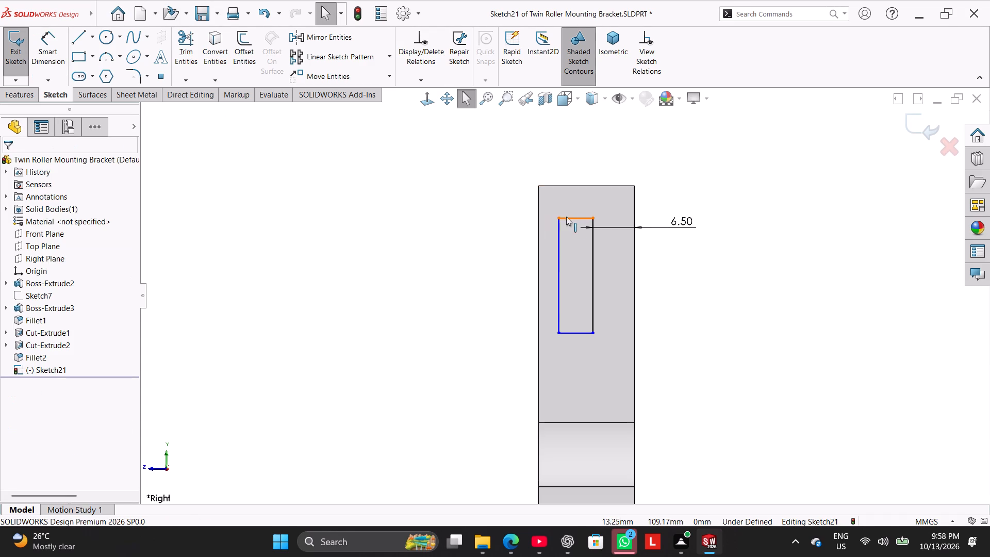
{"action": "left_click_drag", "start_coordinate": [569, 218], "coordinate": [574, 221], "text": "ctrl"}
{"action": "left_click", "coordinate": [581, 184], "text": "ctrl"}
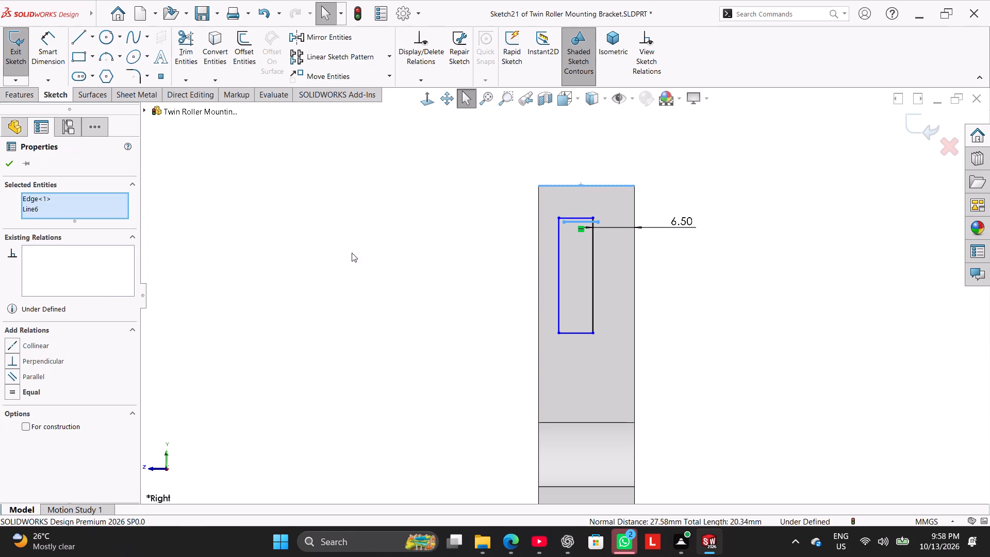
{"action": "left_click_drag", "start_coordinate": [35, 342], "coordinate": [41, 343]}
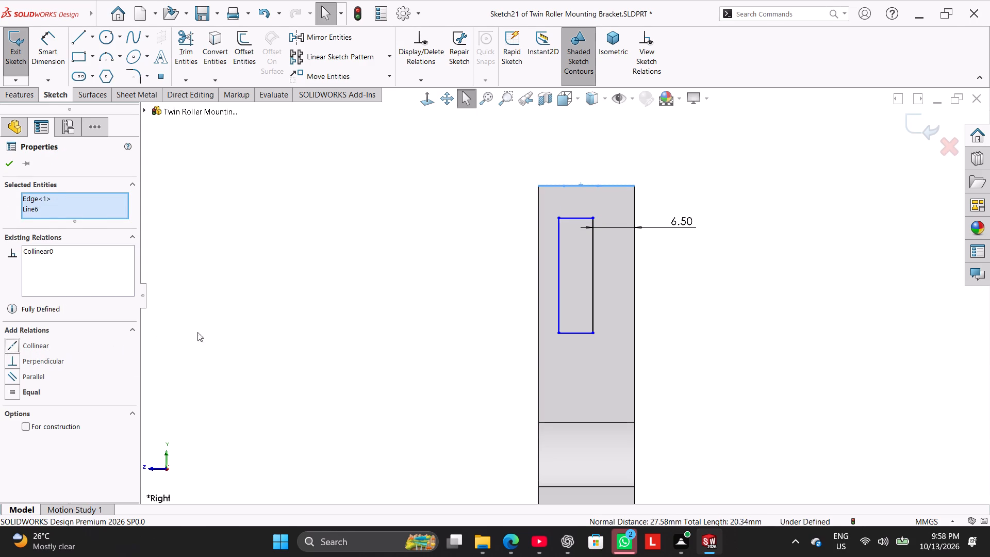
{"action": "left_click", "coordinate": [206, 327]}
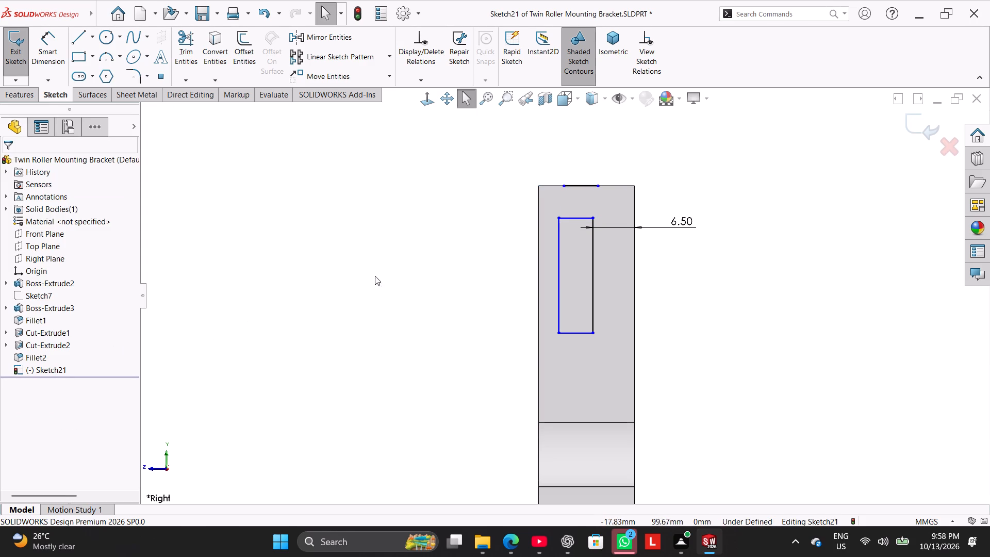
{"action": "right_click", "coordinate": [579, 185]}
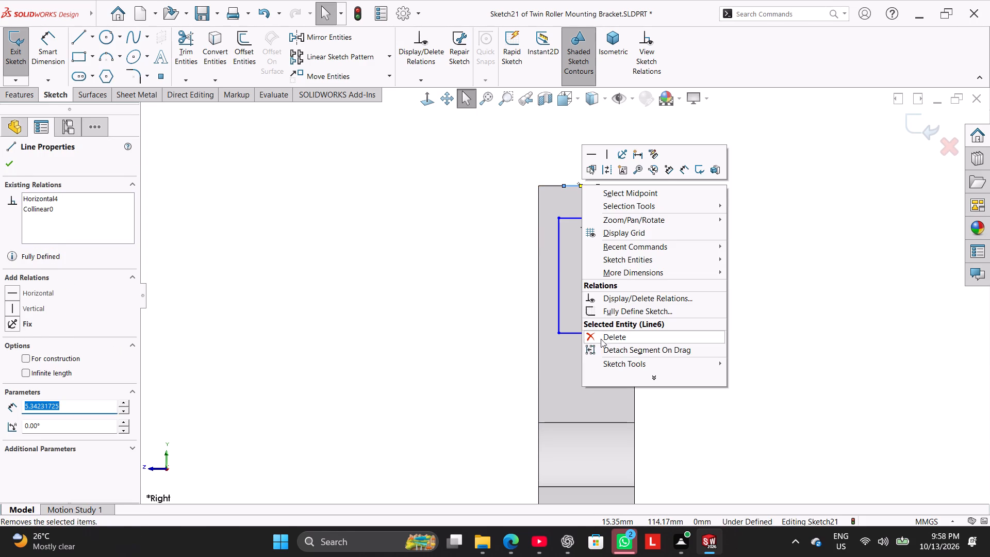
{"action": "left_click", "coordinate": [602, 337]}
Make the rectangle's top line collinear with the upper block's top edge.
{"action": "left_click", "coordinate": [575, 218], "text": "ctrl"}
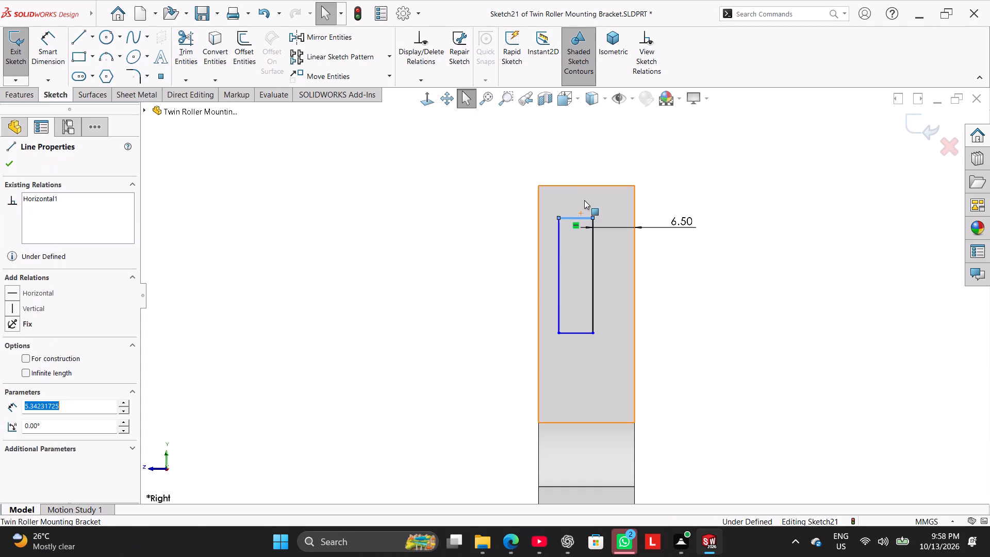
{"action": "left_click", "coordinate": [592, 187], "text": "ctrl"}
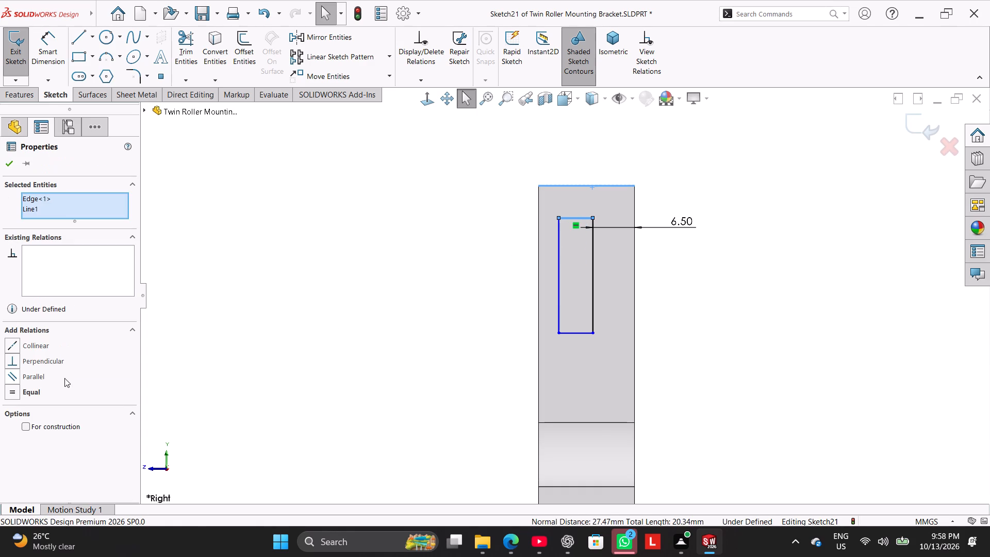
{"action": "left_click", "coordinate": [43, 344]}
{"action": "left_click", "coordinate": [305, 322]}
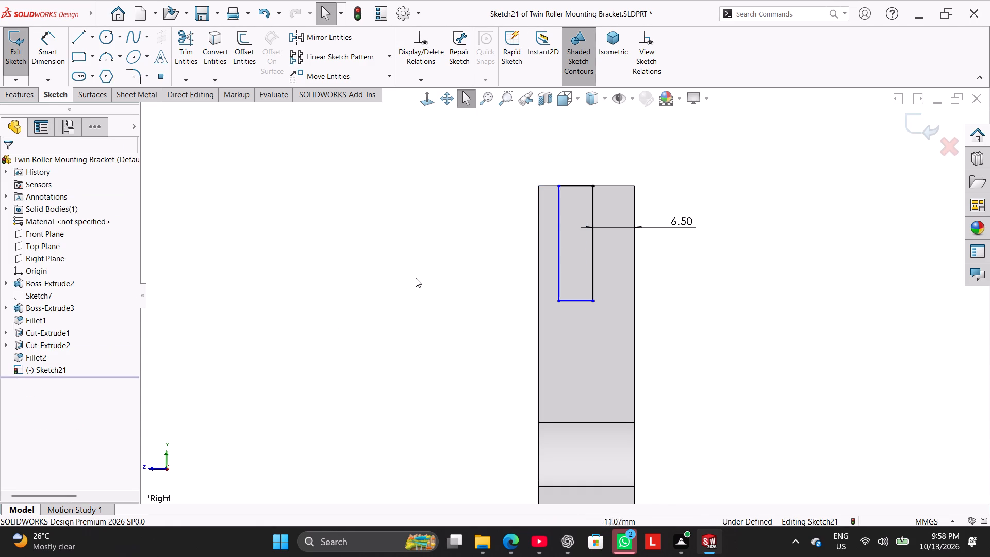
Dimension the slot rectangle's width as 2 mm.
{"action": "left_click", "coordinate": [52, 52]}
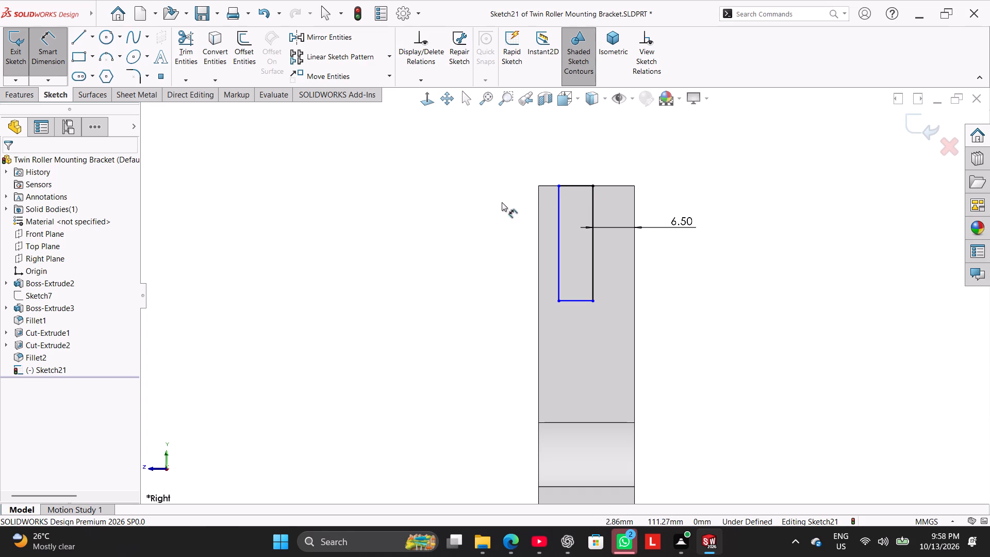
{"action": "left_click", "coordinate": [572, 186]}
{"action": "left_click", "coordinate": [574, 155]}
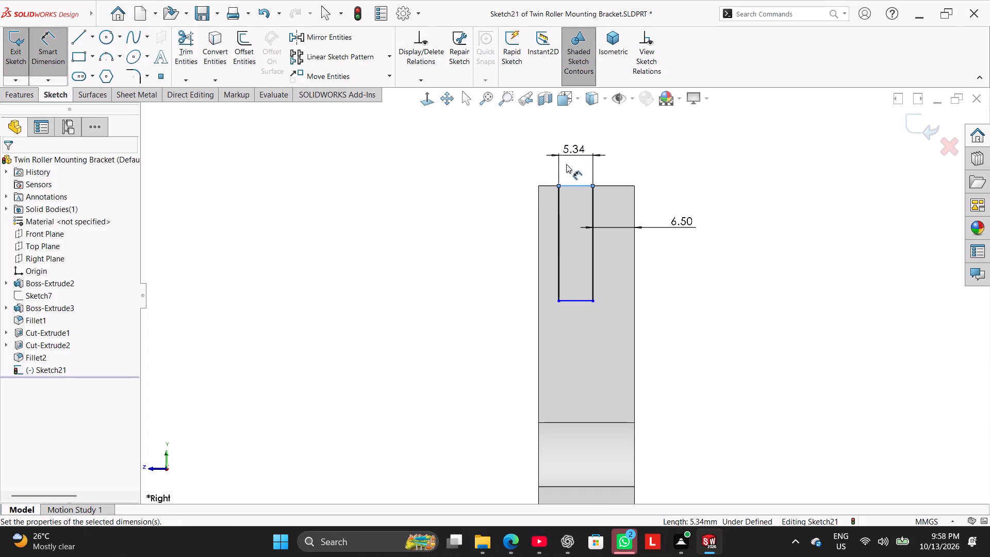
{"action": "key", "text": "2"}
{"action": "key", "text": "Return"}
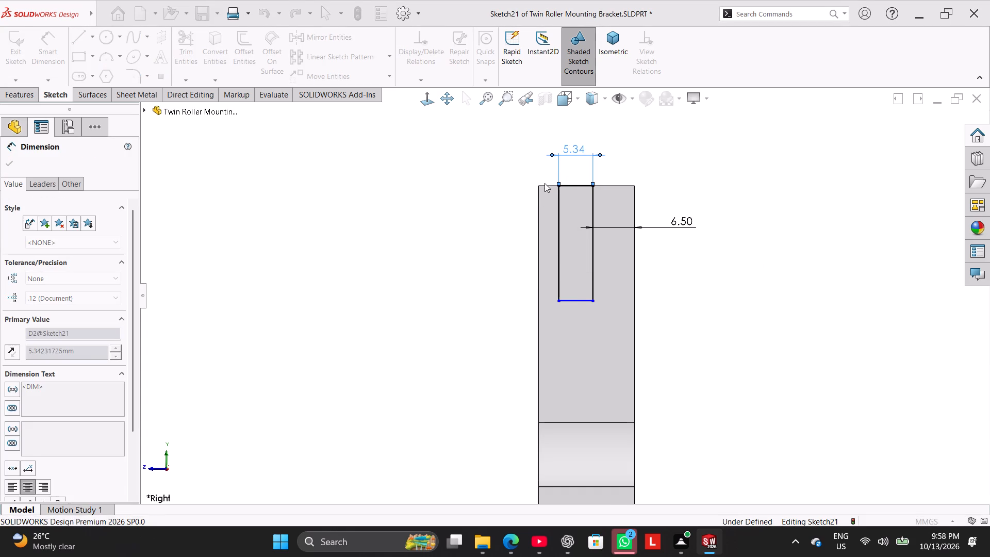
{"action": "right_click", "coordinate": [421, 245]}
{"action": "left_click", "coordinate": [461, 277]}
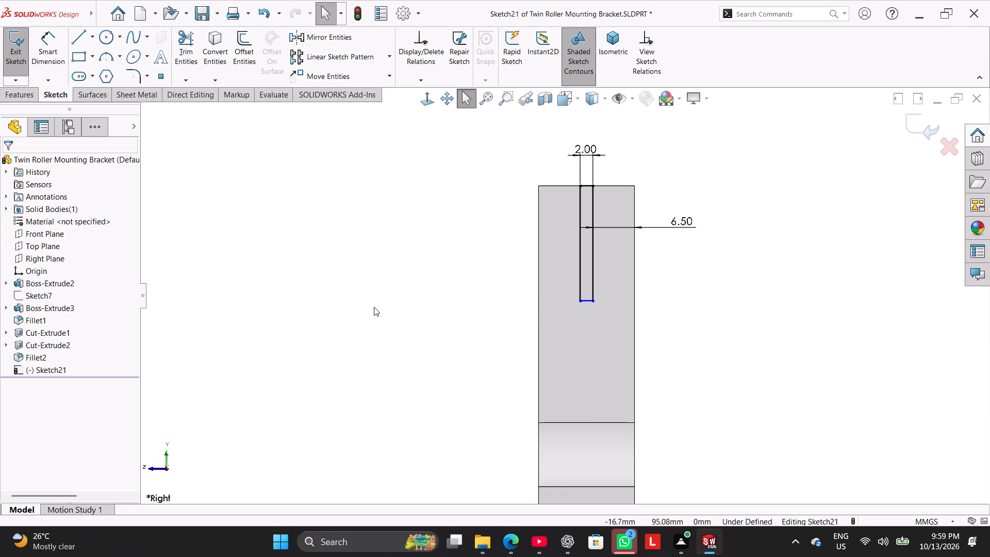
Dimension the slot rectangle's depth from the block's top edge as 32 mm.
{"action": "left_click_drag", "start_coordinate": [59, 56], "coordinate": [63, 60]}
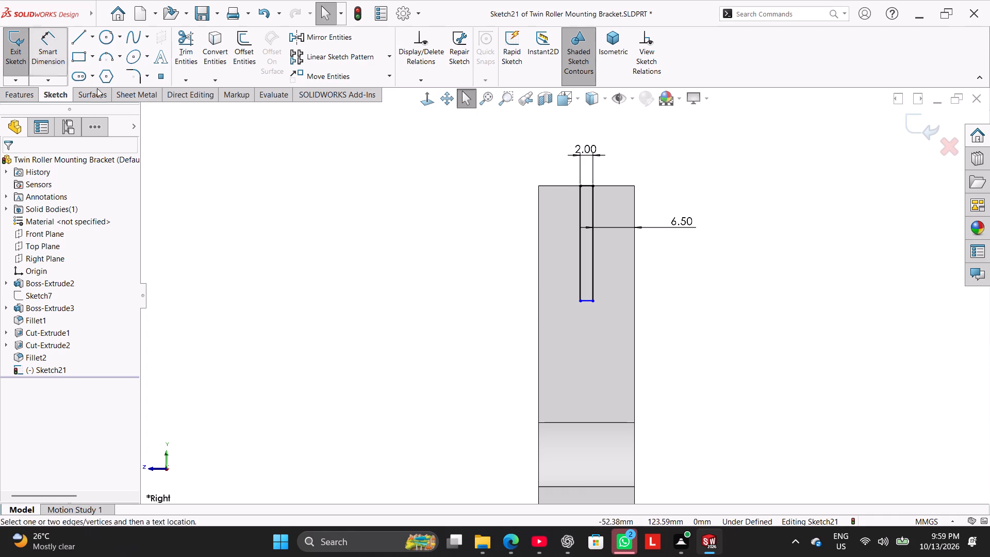
{"action": "left_click", "coordinate": [583, 239]}
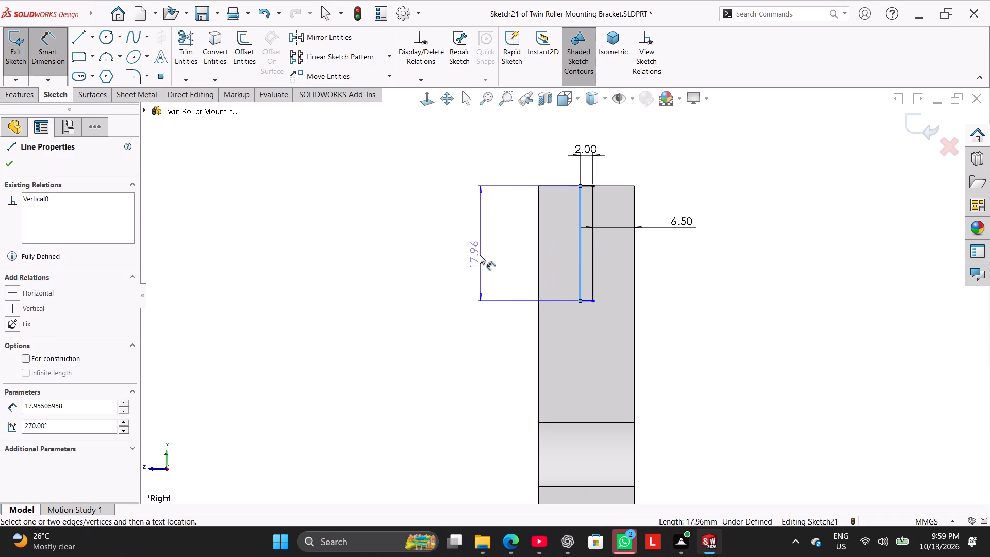
{"action": "left_click", "coordinate": [480, 255]}
{"action": "type", "text": "32"}
{"action": "key", "text": "Return"}
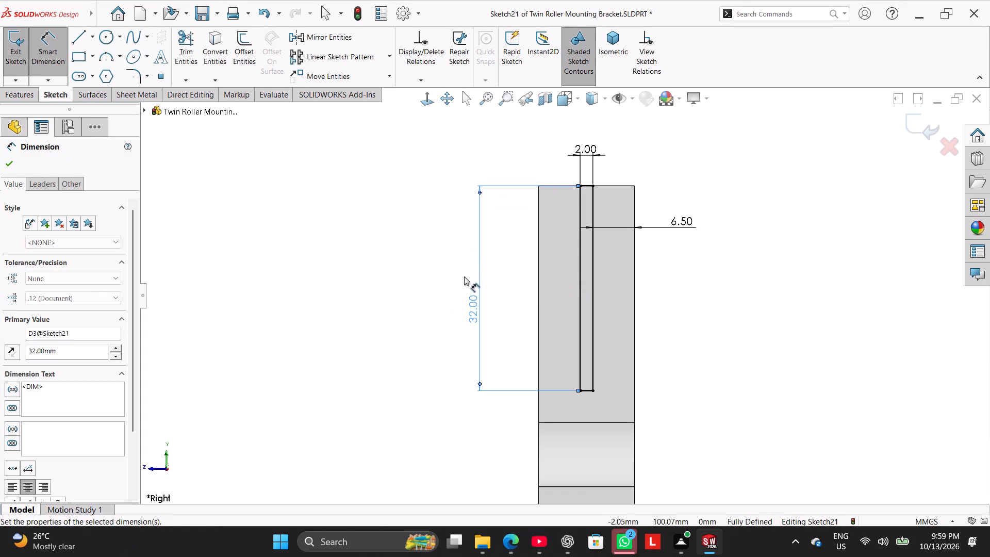
{"action": "right_click", "coordinate": [406, 300]}
{"action": "left_click", "coordinate": [431, 330]}
Cut the slot profile through the upper block with an Extruded Cut set to Through All - Both.
{"action": "middle_click_drag", "start_coordinate": [435, 339], "coordinate": [494, 384]}
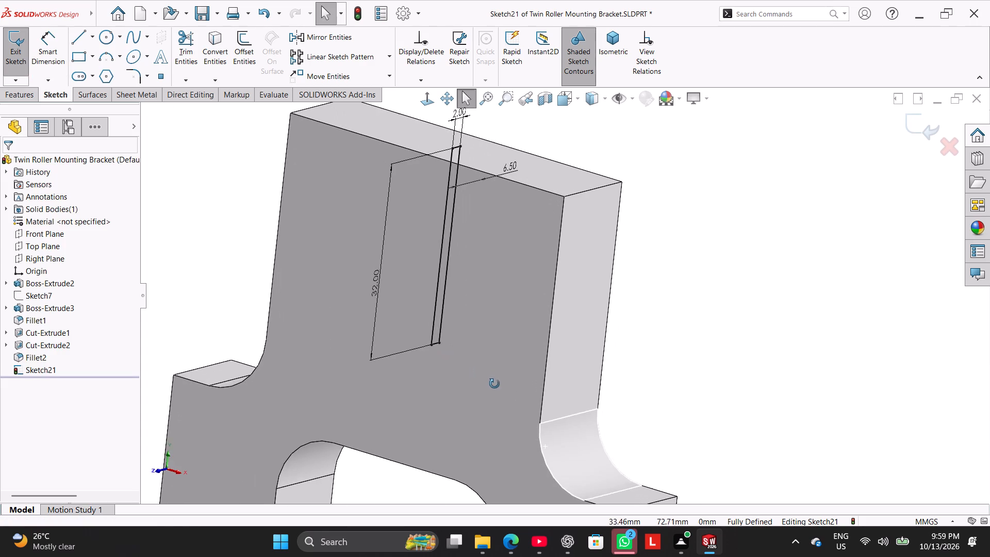
{"action": "middle_click_drag", "start_coordinate": [494, 384], "coordinate": [494, 385]}
{"action": "left_click", "coordinate": [34, 97]}
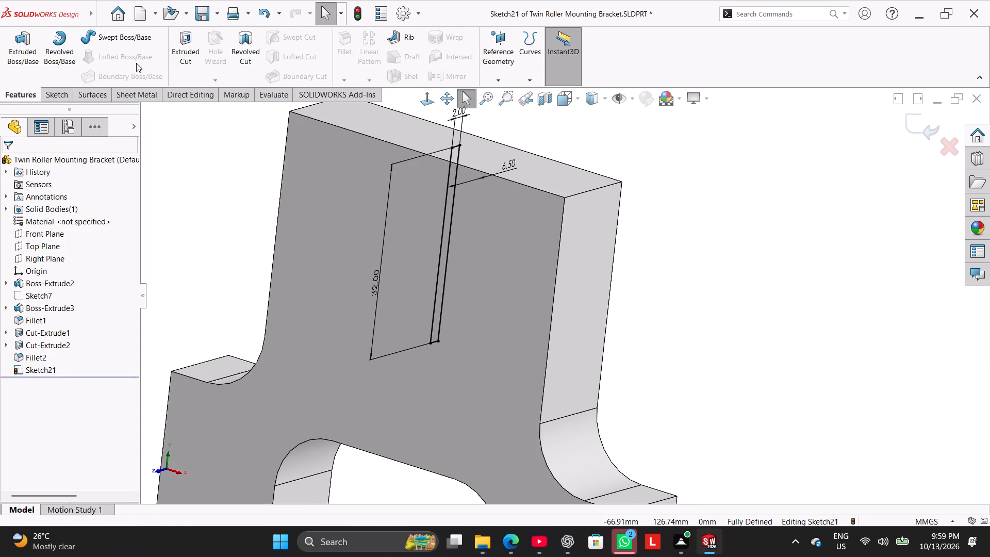
{"action": "left_click", "coordinate": [183, 46]}
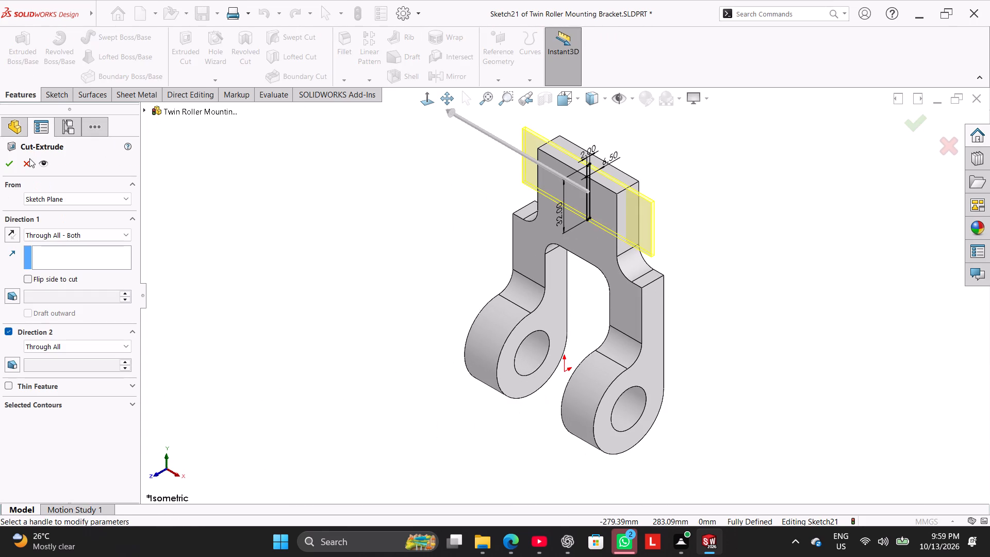
{"action": "left_click", "coordinate": [13, 161]}
{"action": "right_click_drag", "start_coordinate": [232, 274], "coordinate": [234, 281]}
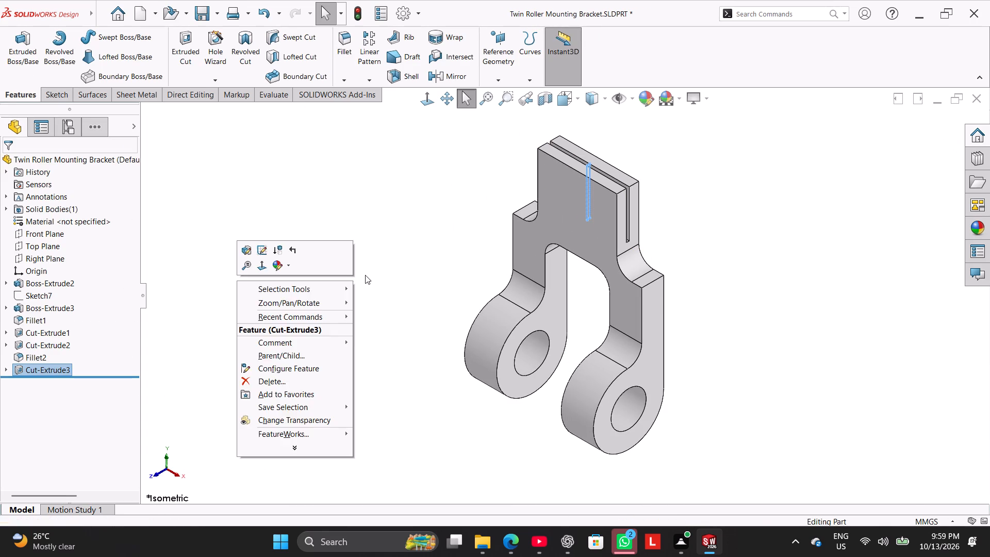
{"action": "left_click", "coordinate": [388, 255]}
Start a sketch on the bracket's front face and draw a circle of about 11.24 mm radius near the upper block's top edge.
{"action": "scroll", "coordinate": [547, 192], "scroll_direction": "down", "scroll_amount": 3}
{"action": "right_click", "coordinate": [606, 228]}
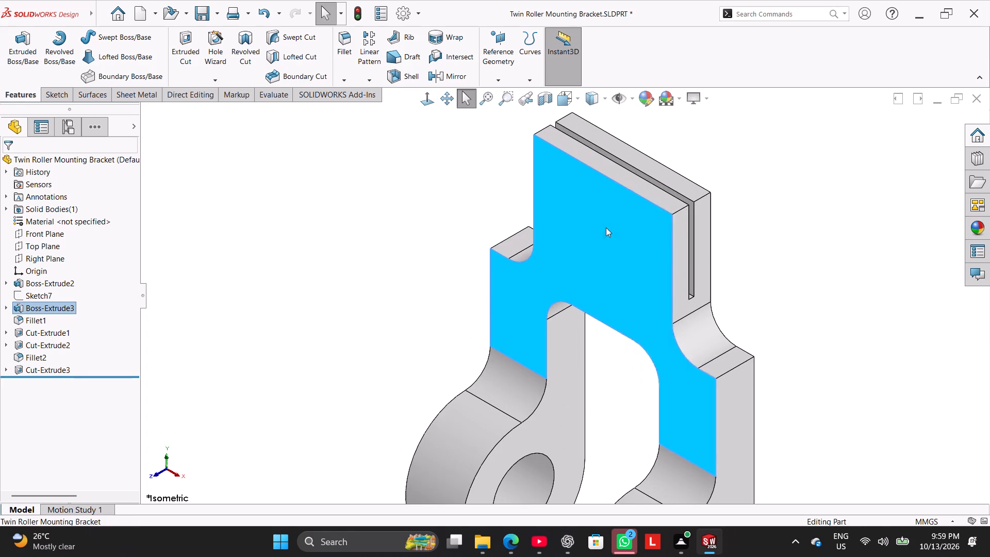
{"action": "left_click", "coordinate": [633, 215]}
{"action": "left_click", "coordinate": [309, 269]}
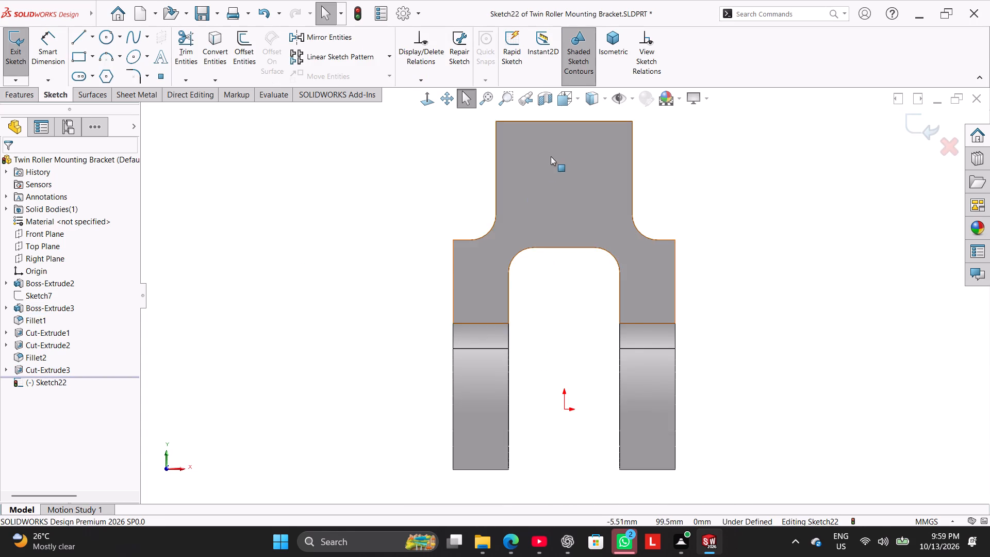
{"action": "scroll", "coordinate": [552, 154], "scroll_direction": "down", "scroll_amount": 4}
{"action": "left_click", "coordinate": [105, 36]}
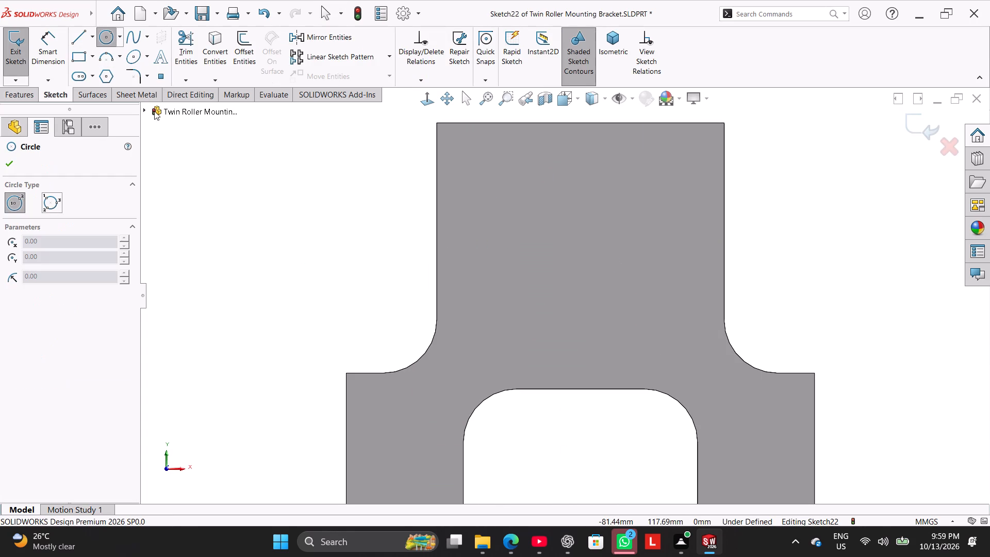
{"action": "left_click", "coordinate": [569, 182]}
{"action": "left_click", "coordinate": [579, 241]}
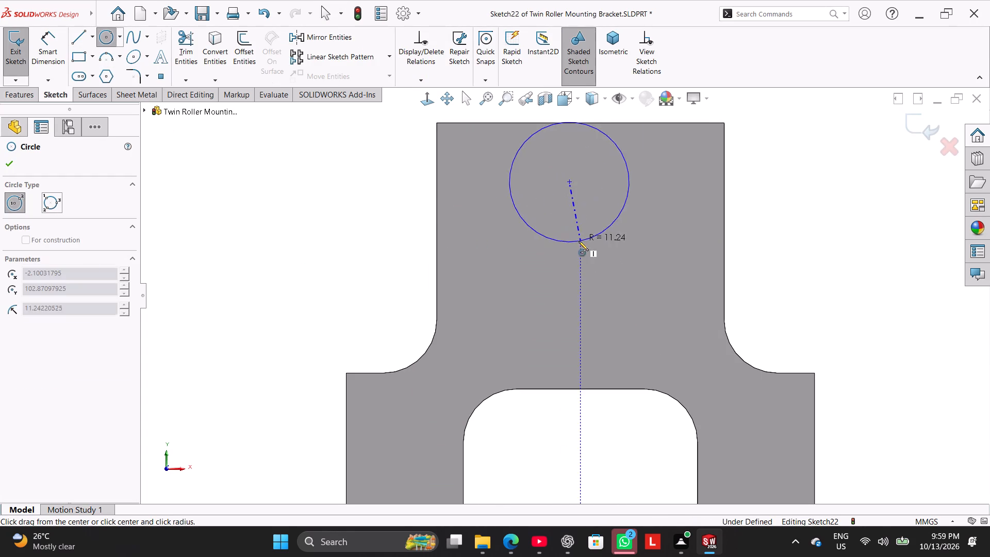
{"action": "right_click", "coordinate": [308, 230]}
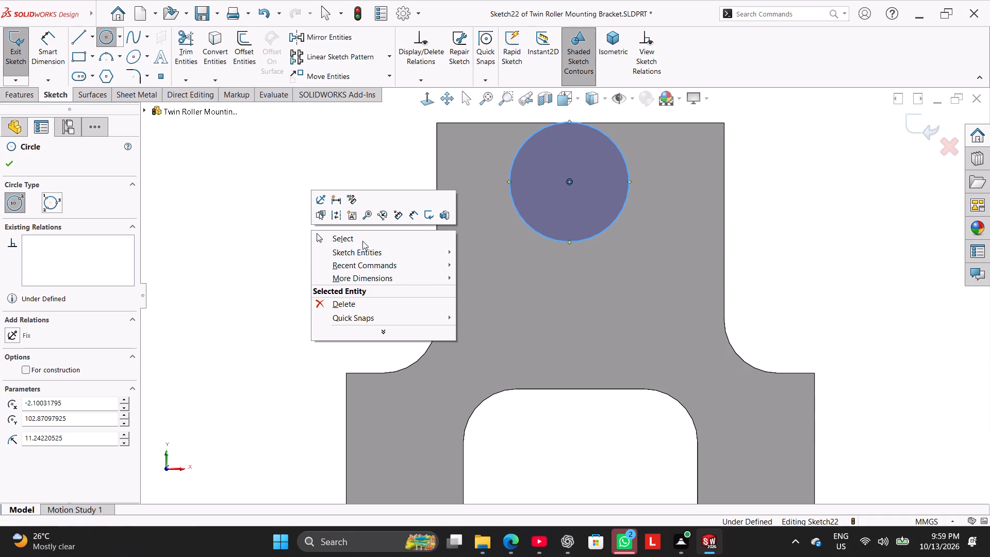
{"action": "left_click", "coordinate": [362, 241]}
Add a Vertical relation between the sketched circle's centre point and the origin.
{"action": "scroll", "coordinate": [491, 241], "scroll_direction": "up", "scroll_amount": 5}
{"action": "left_click", "coordinate": [571, 469], "text": "ctrl"}
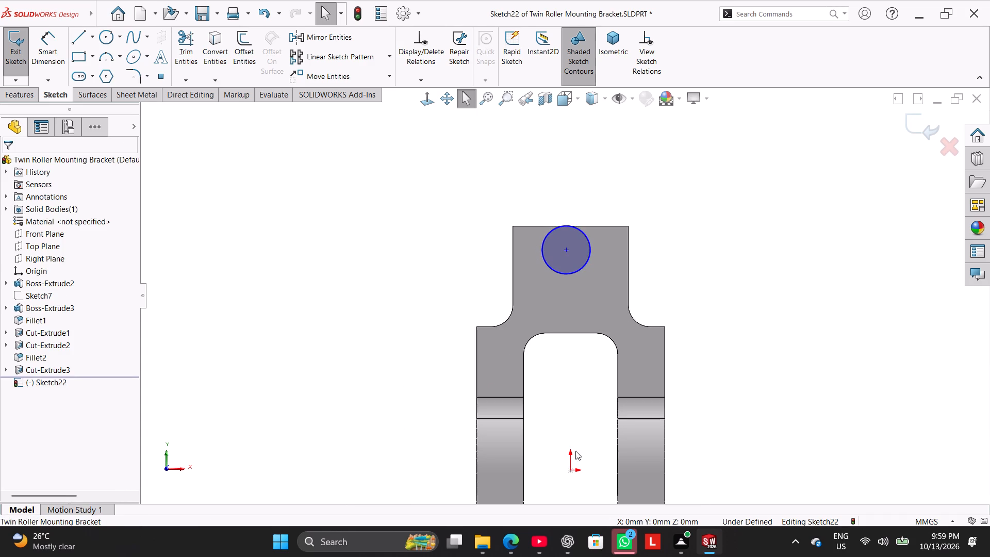
{"action": "left_click", "coordinate": [567, 250], "text": "ctrl"}
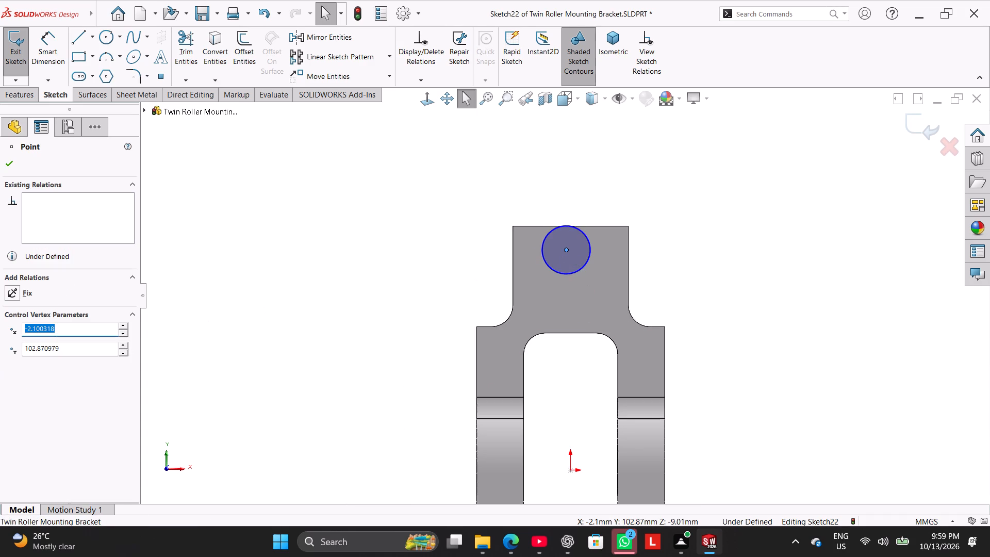
{"action": "right_click", "coordinate": [154, 339]}
{"action": "left_click", "coordinate": [306, 287]}
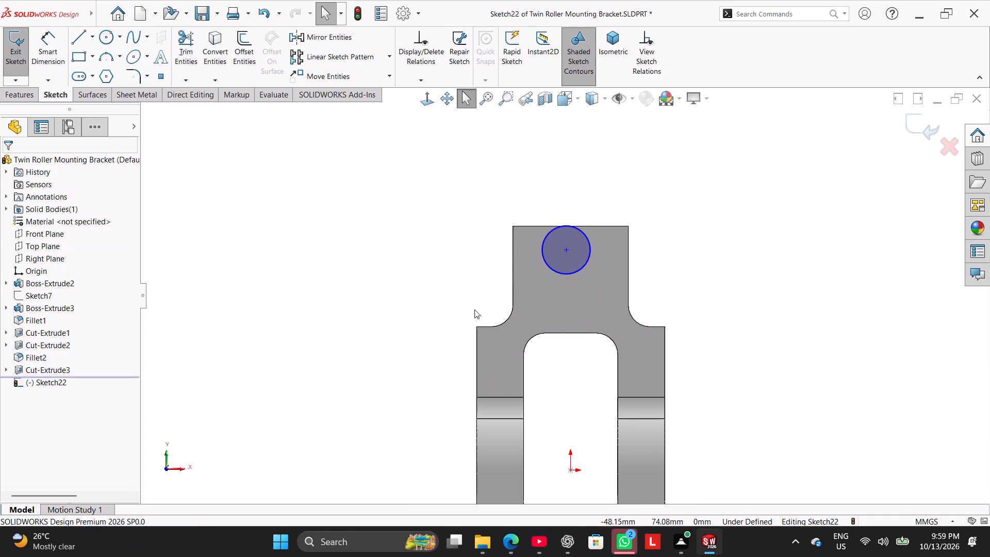
{"action": "left_click", "coordinate": [567, 251], "text": "ctrl"}
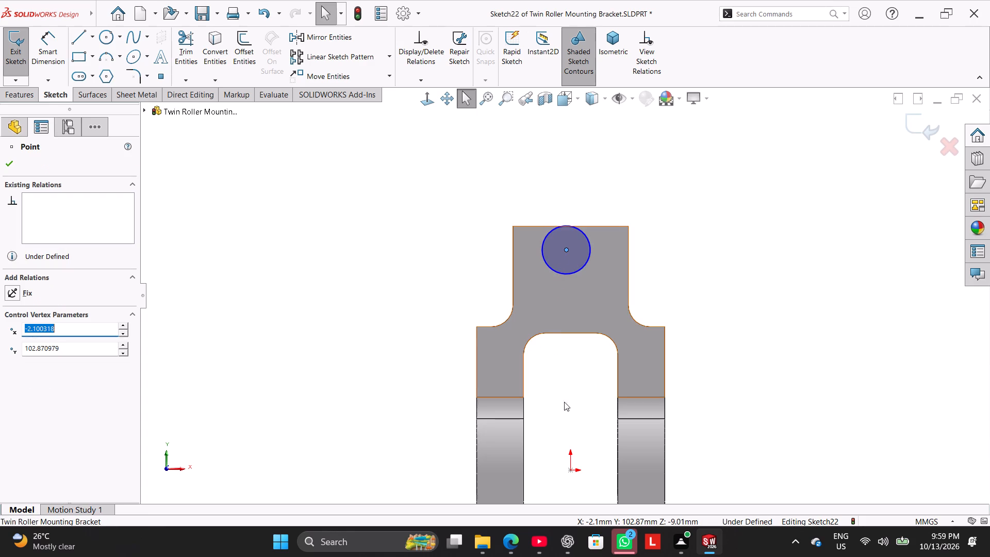
{"action": "left_click", "coordinate": [573, 470], "text": "ctrl"}
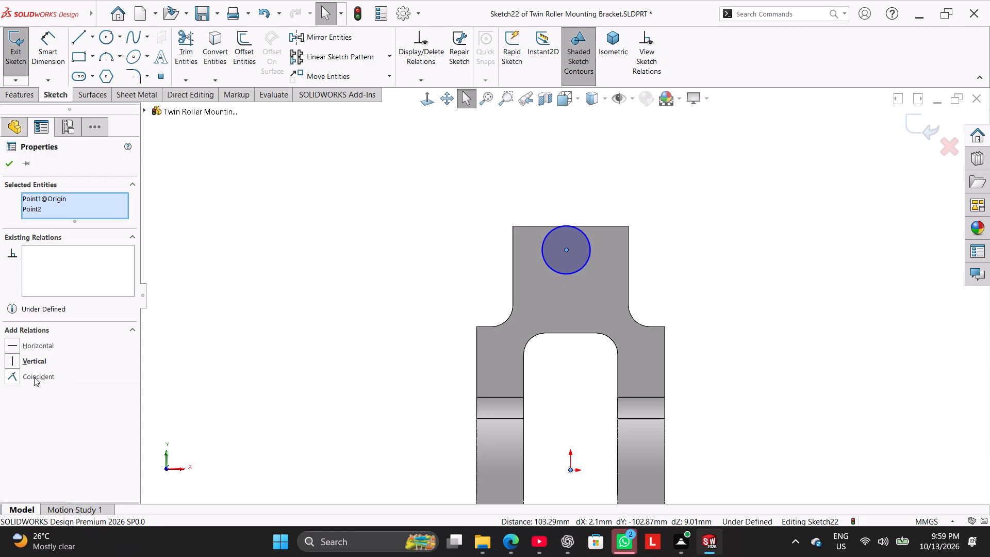
{"action": "left_click", "coordinate": [38, 365]}
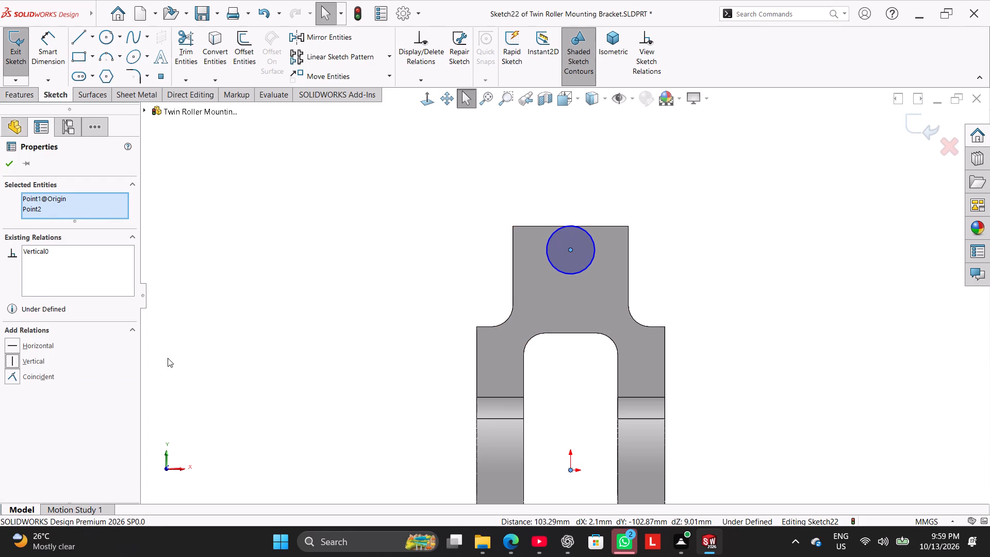
{"action": "left_click", "coordinate": [168, 357]}
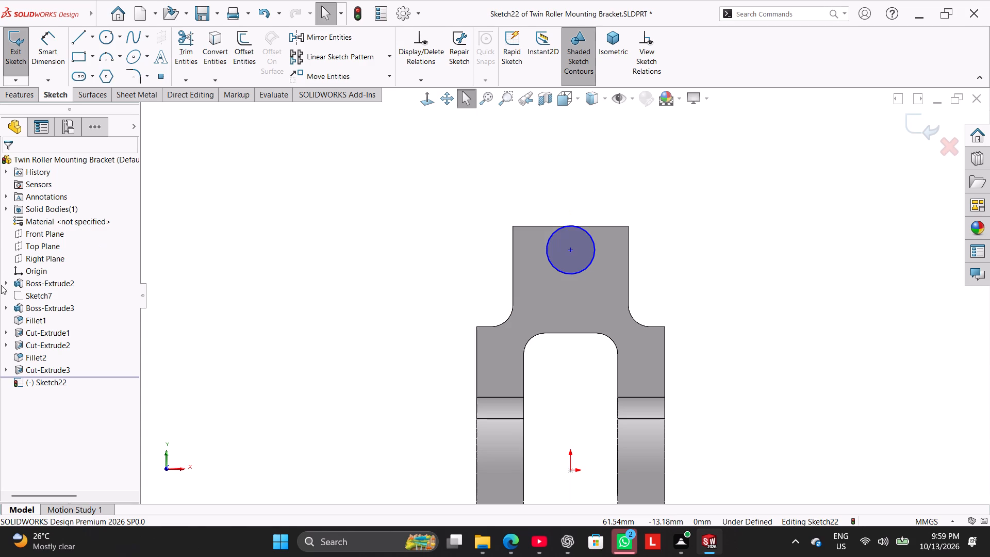
Dimension the circle's diameter as 20 mm.
{"action": "left_click", "coordinate": [34, 59]}
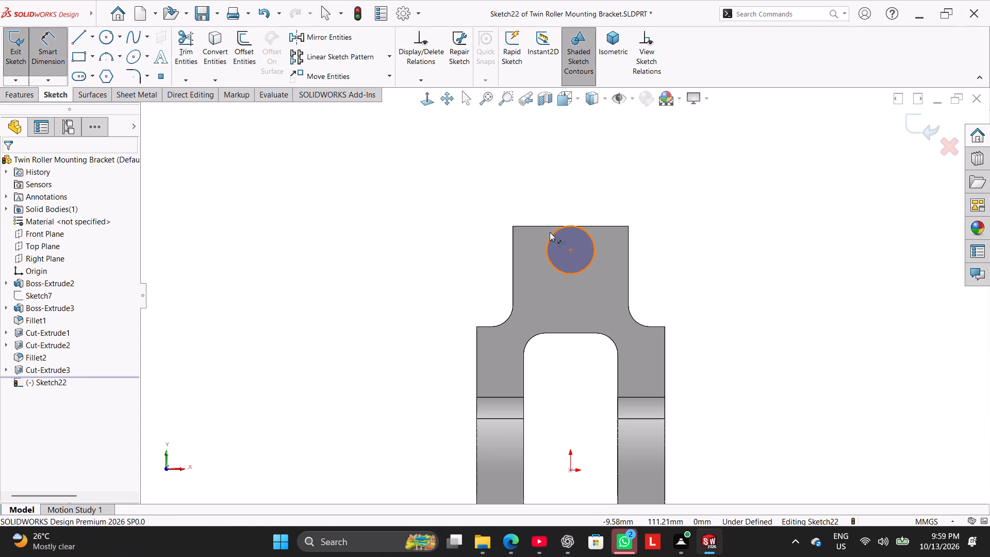
{"action": "left_click", "coordinate": [554, 233]}
{"action": "left_click", "coordinate": [418, 216]}
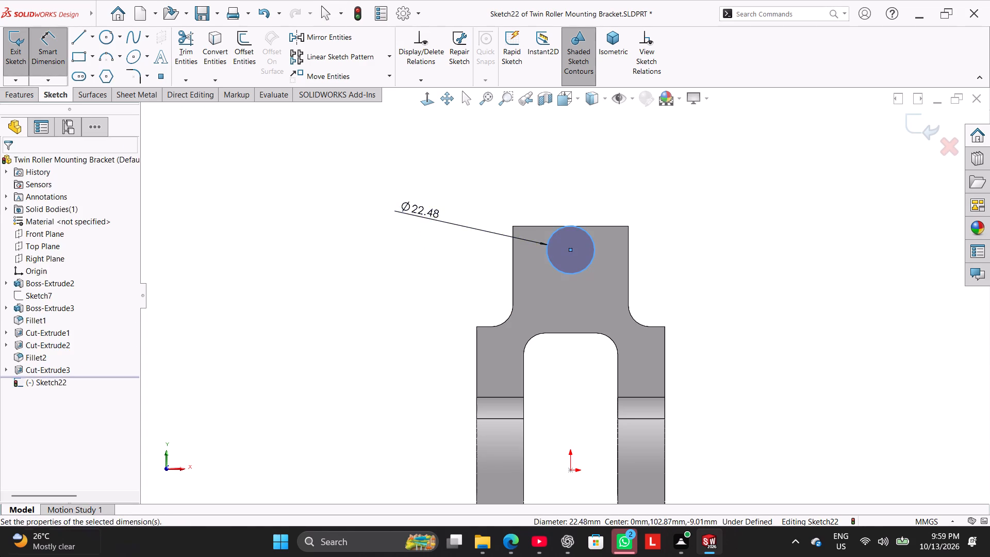
{"action": "key", "text": "2"}
{"action": "key", "text": "0"}
{"action": "key", "text": "Return"}
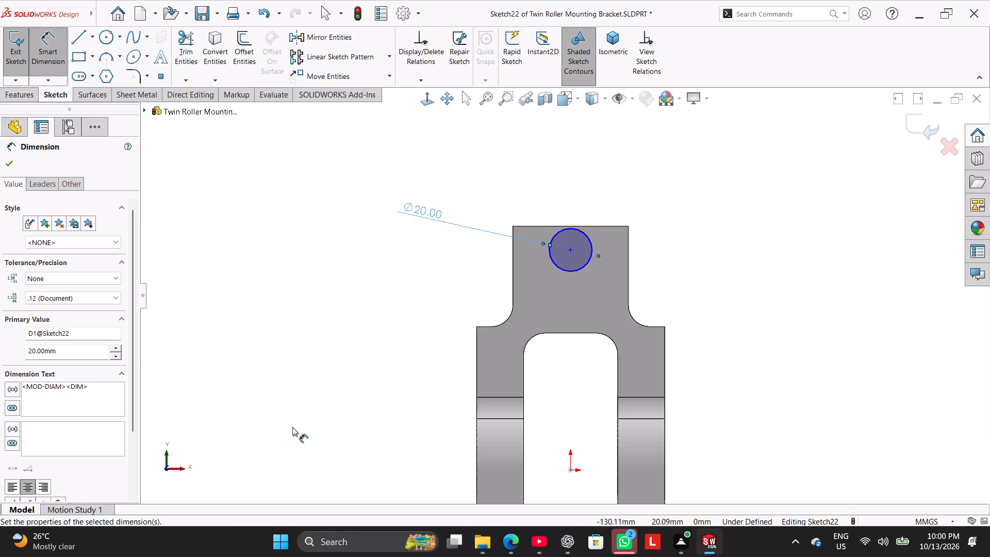
Dimension the circle's centre 17 mm below the upper block's top edge.
{"action": "left_click", "coordinate": [568, 249]}
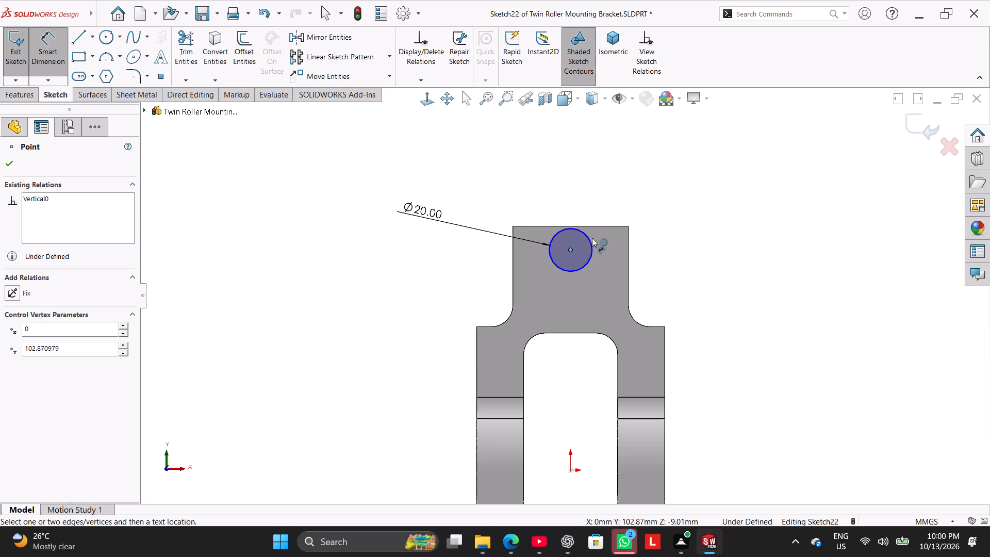
{"action": "left_click", "coordinate": [606, 225]}
{"action": "left_click", "coordinate": [647, 240]}
{"action": "key", "text": "1"}
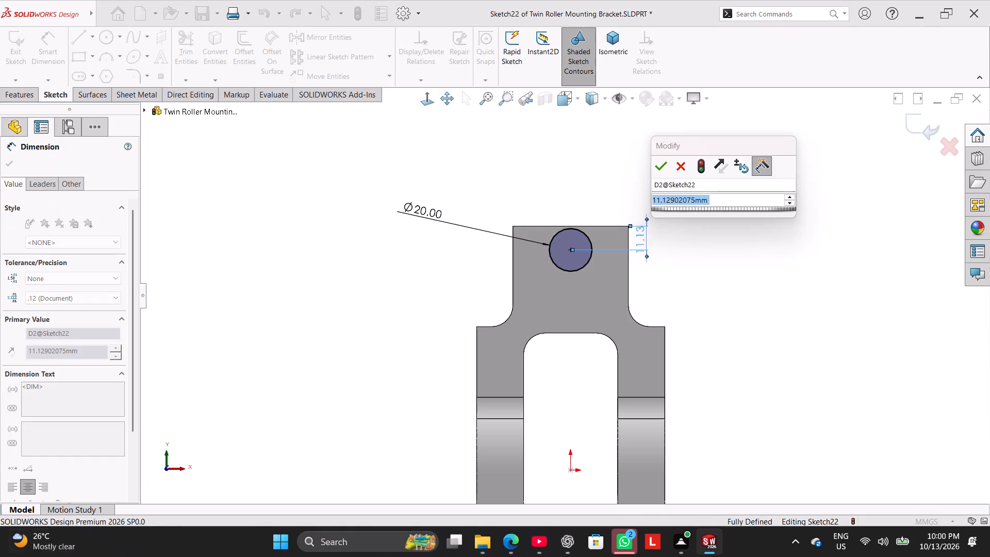
{"action": "key", "text": "7"}
{"action": "key", "text": "Return"}
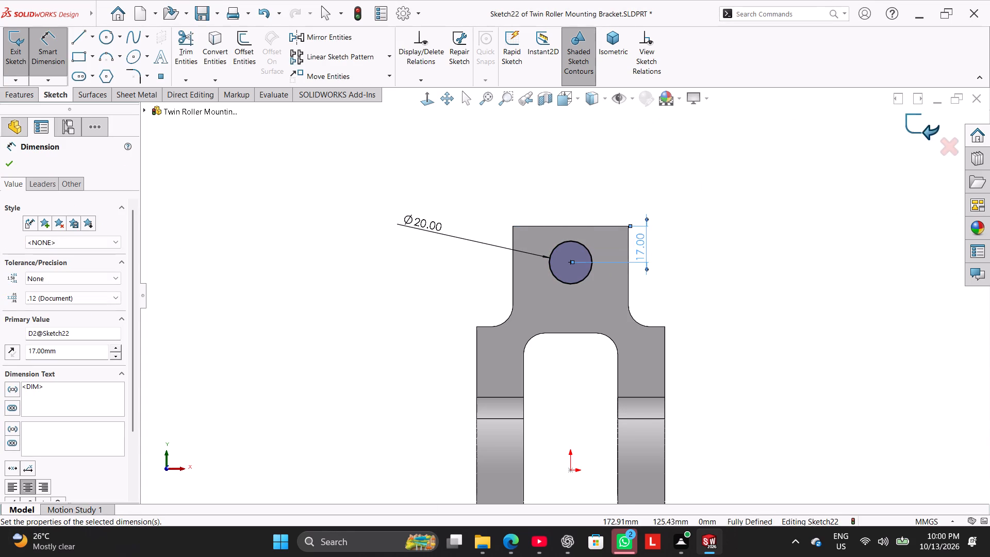
{"action": "right_click", "coordinate": [332, 284]}
{"action": "left_click", "coordinate": [379, 317]}
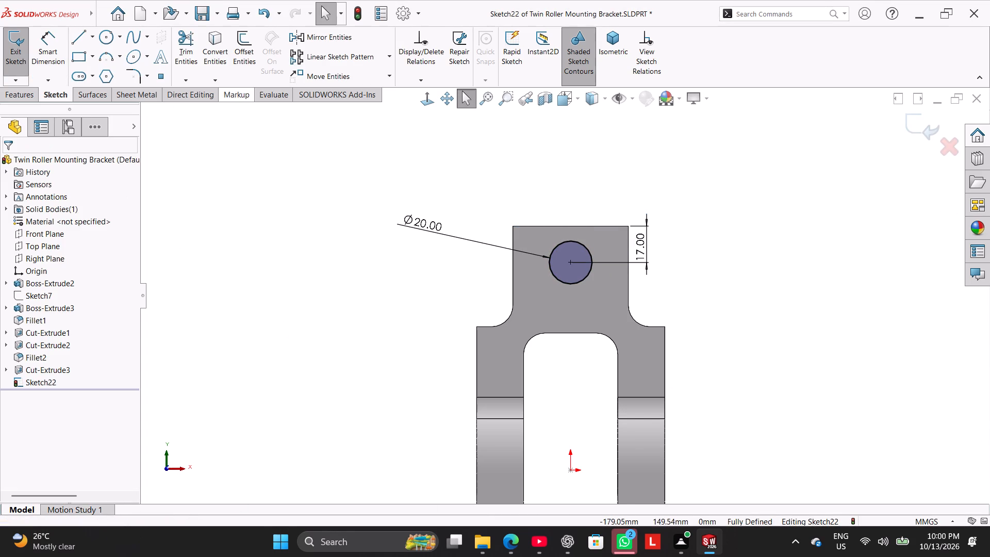
Cut the circle through the slotted upper block with an Extruded Cut.
{"action": "left_click", "coordinate": [35, 96]}
{"action": "left_click", "coordinate": [188, 61]}
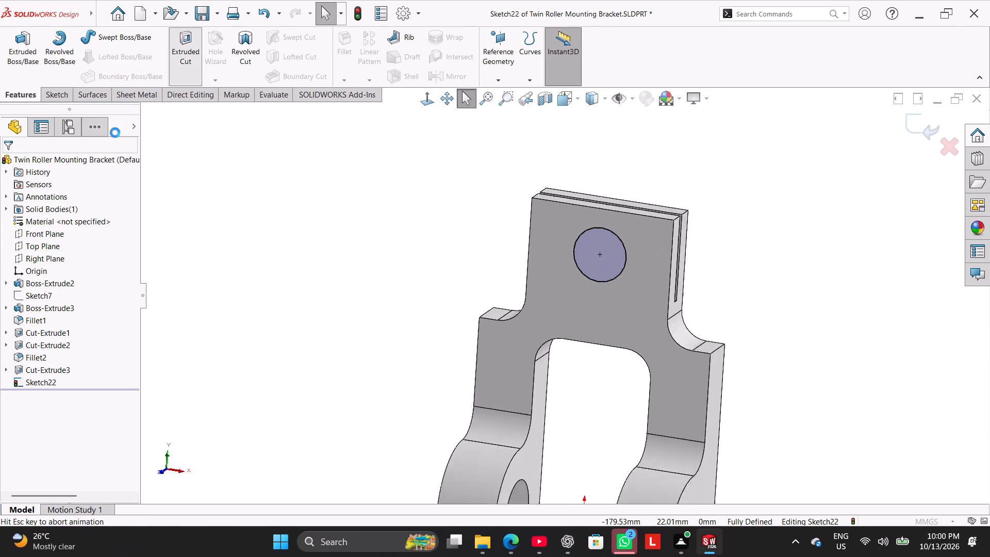
{"action": "left_click", "coordinate": [9, 159]}
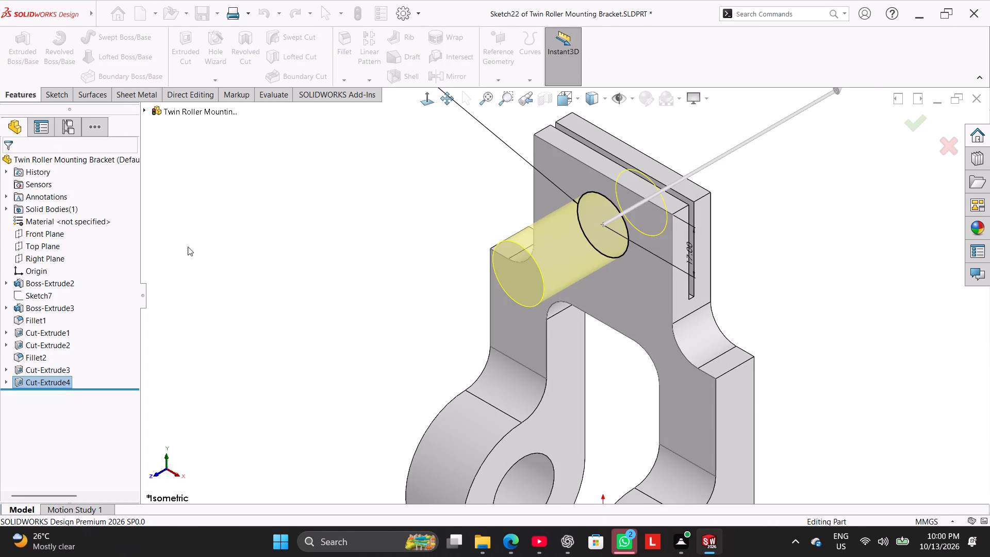
{"action": "left_click", "coordinate": [203, 248]}
{"action": "right_click_drag", "start_coordinate": [263, 335], "coordinate": [427, 272]}
{"action": "right_click_drag", "start_coordinate": [316, 325], "coordinate": [464, 258]}
{"action": "right_click_drag", "start_coordinate": [399, 304], "coordinate": [502, 255]}
{"action": "left_click", "coordinate": [361, 334]}
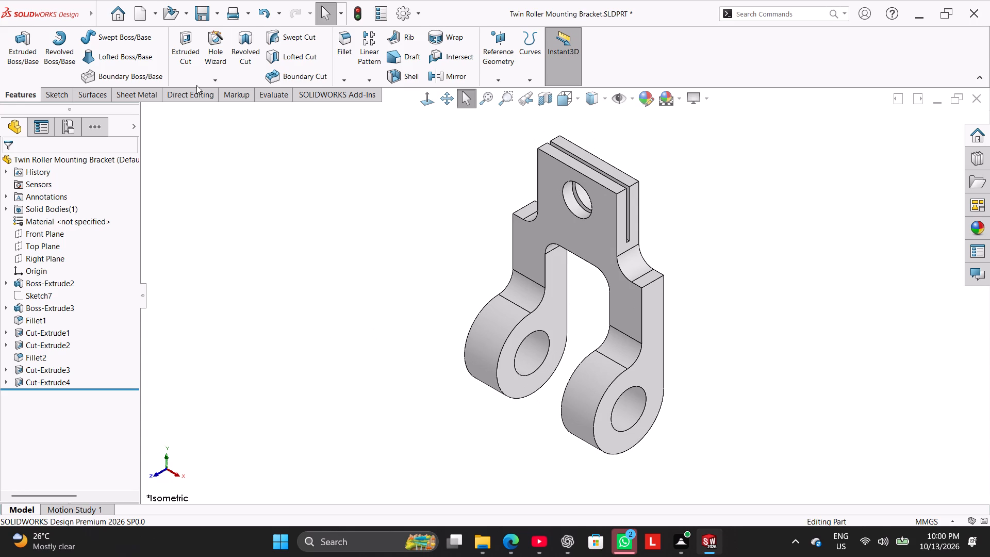
Fillet the front edge of the upper block's new hole with a 1 mm radius.
{"action": "left_click", "coordinate": [349, 50]}
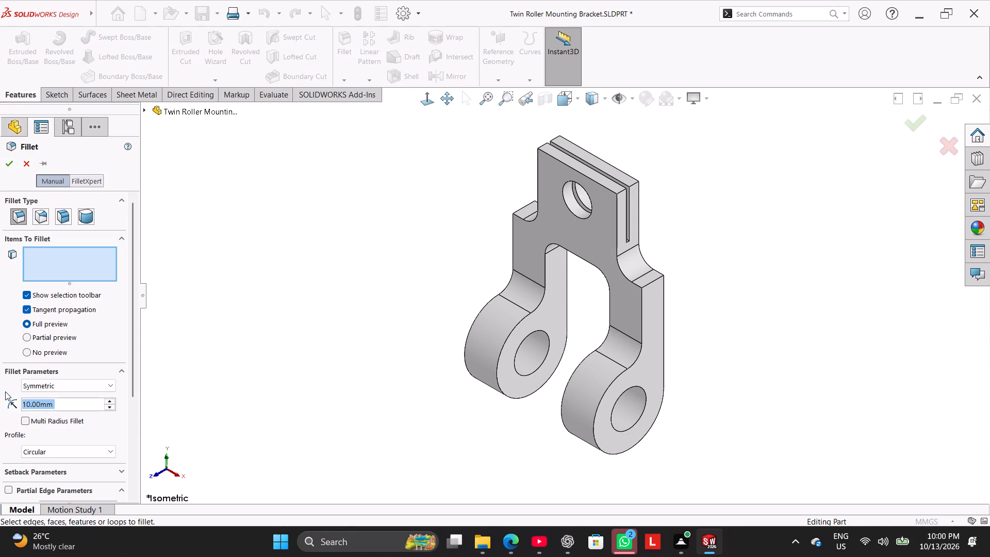
{"action": "key", "text": "1"}
{"action": "key", "text": "Return"}
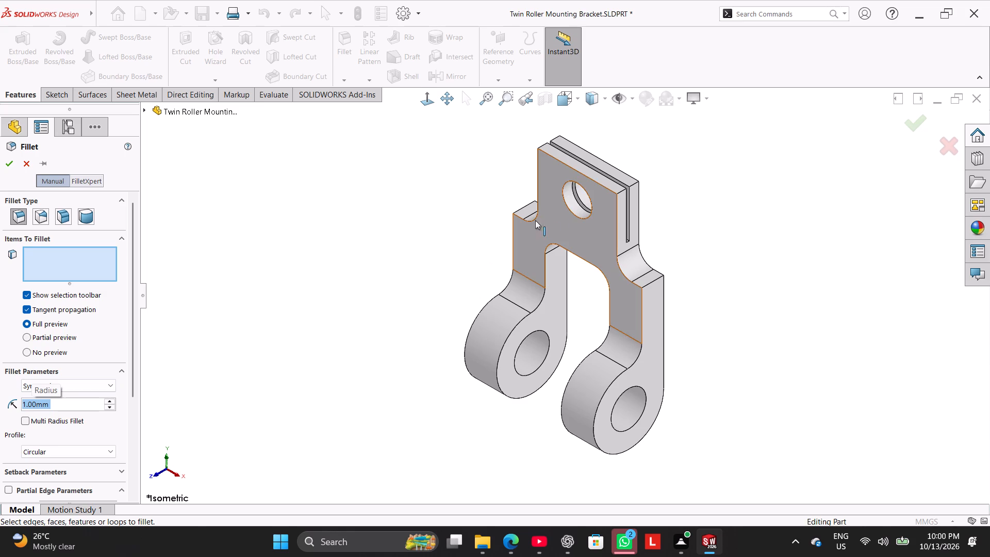
{"action": "left_click", "coordinate": [566, 200]}
{"action": "middle_click_drag", "start_coordinate": [478, 175], "coordinate": [383, 301]}
{"action": "key", "text": "Return"}
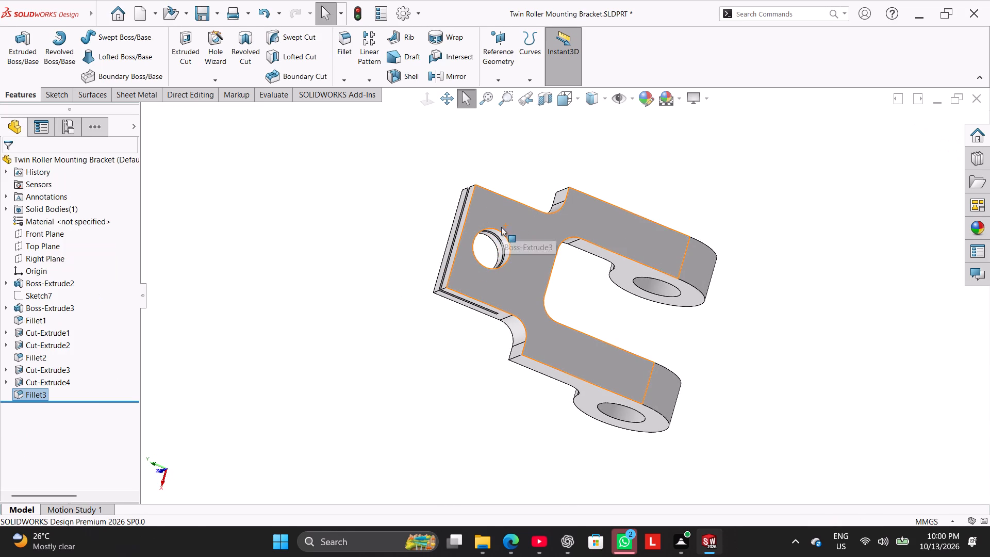
Edit the hole's 1 mm fillet to include the hole's edge on the bracket's back face.
{"action": "left_click", "coordinate": [501, 230]}
{"action": "left_click", "coordinate": [243, 326]}
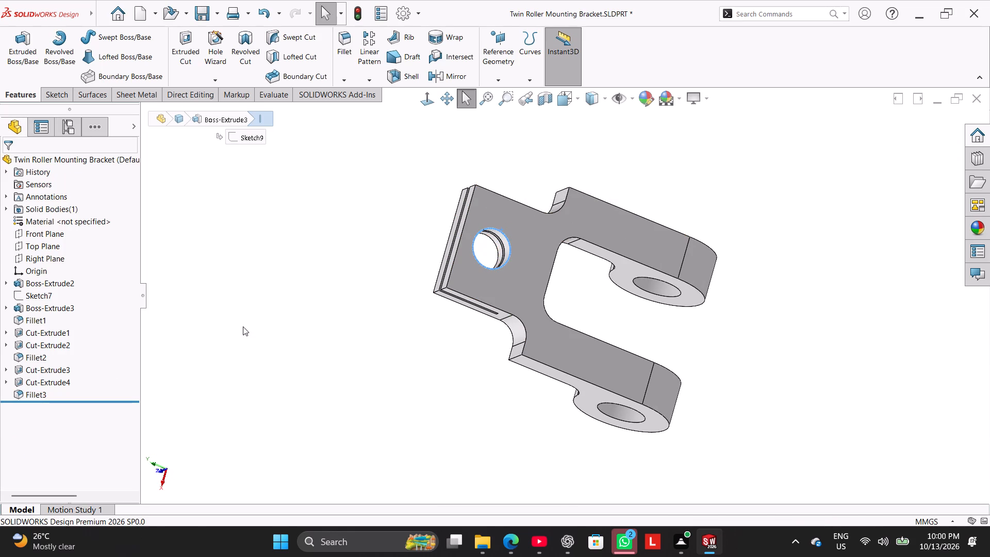
{"action": "right_click", "coordinate": [45, 391]}
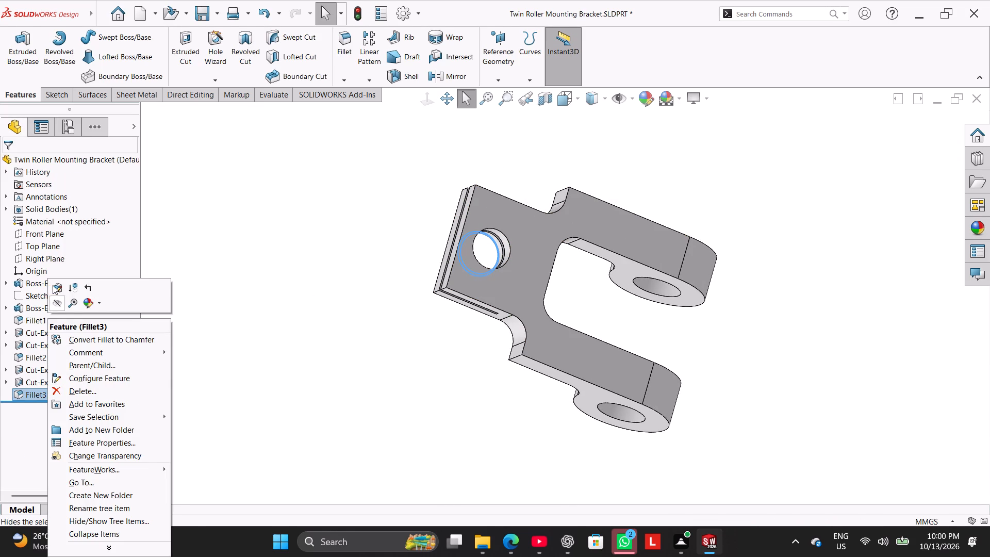
{"action": "left_click", "coordinate": [57, 286]}
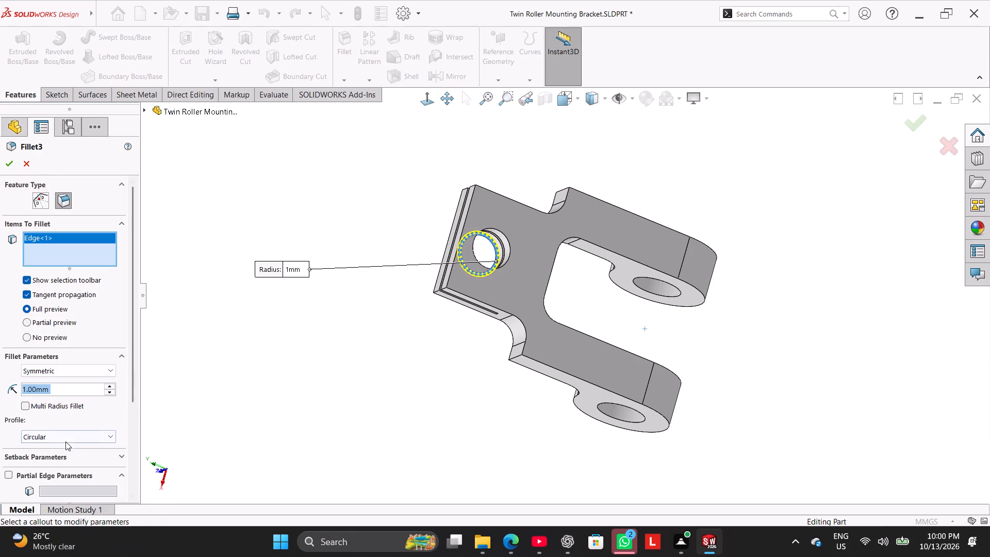
{"action": "left_click", "coordinate": [96, 254]}
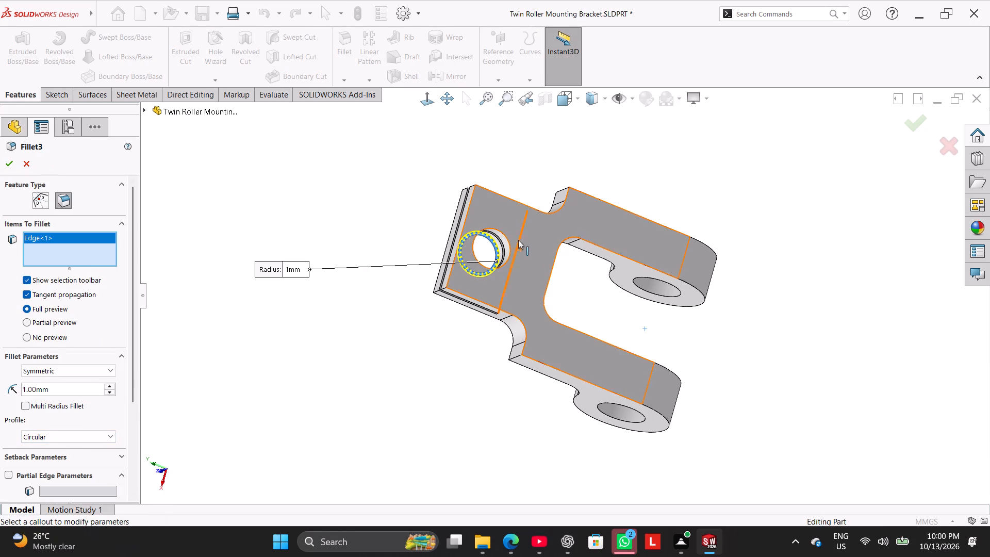
{"action": "left_click", "coordinate": [501, 231]}
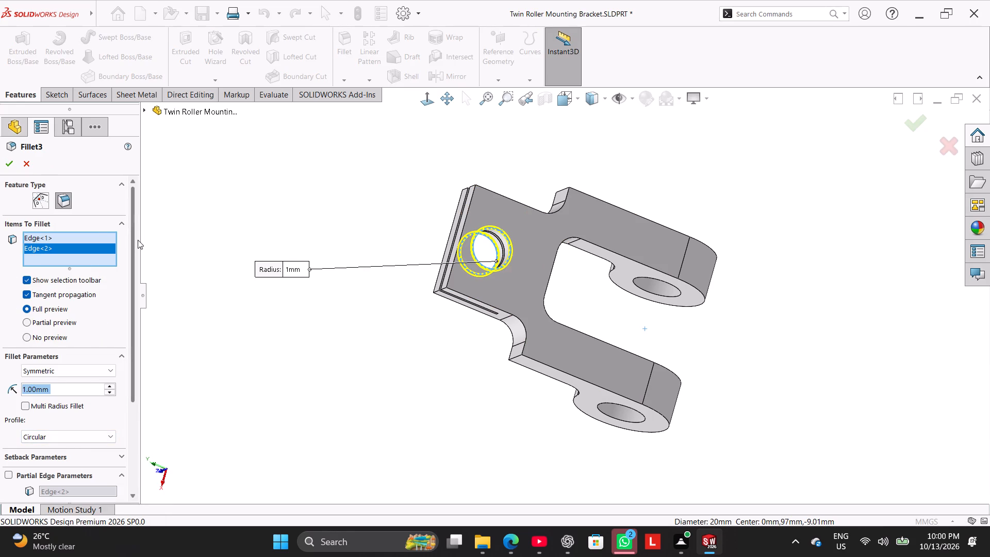
{"action": "left_click", "coordinate": [2, 169]}
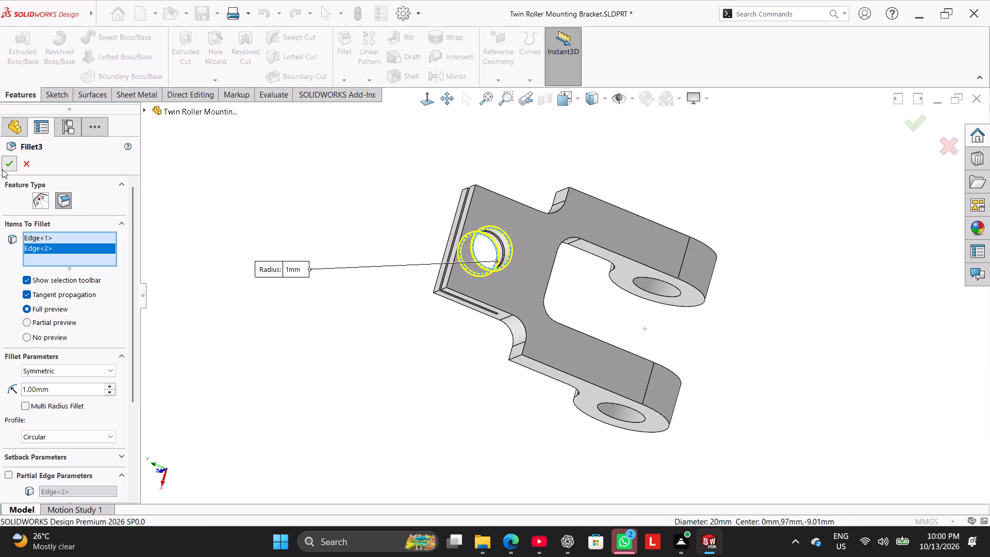
Start a sketch on the top face of the upper block's rear half, behind the slot.
{"action": "right_click_drag", "start_coordinate": [267, 303], "coordinate": [416, 261]}
{"action": "right_click_drag", "start_coordinate": [316, 319], "coordinate": [408, 279]}
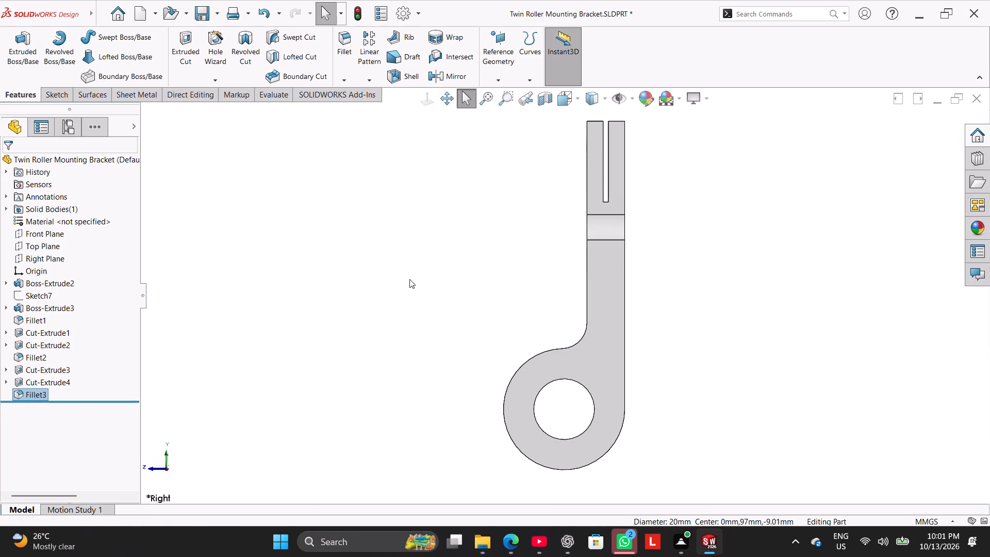
{"action": "right_click_drag", "start_coordinate": [342, 332], "coordinate": [518, 241]}
{"action": "right_click_drag", "start_coordinate": [415, 304], "coordinate": [624, 160]}
{"action": "right_click_drag", "start_coordinate": [416, 291], "coordinate": [541, 171]}
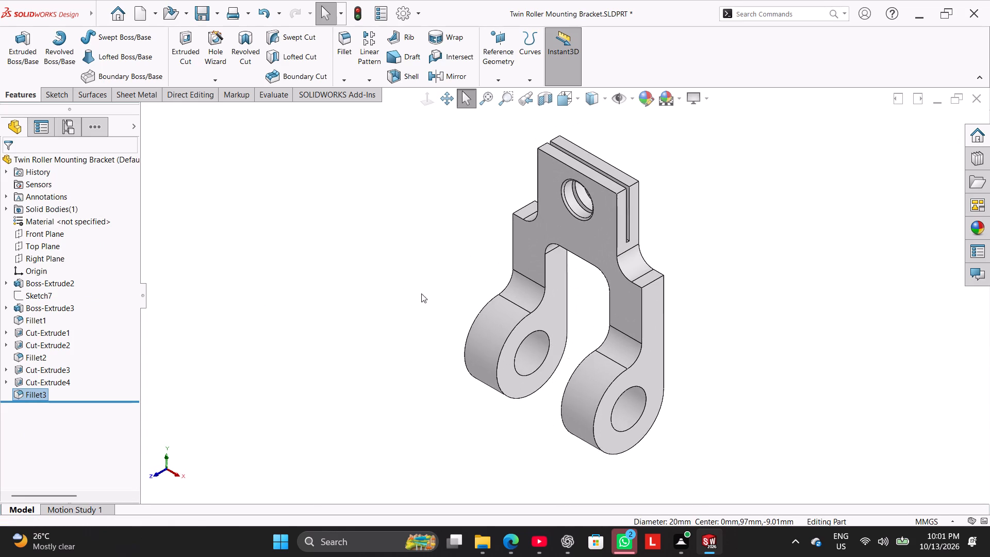
{"action": "left_click", "coordinate": [395, 305]}
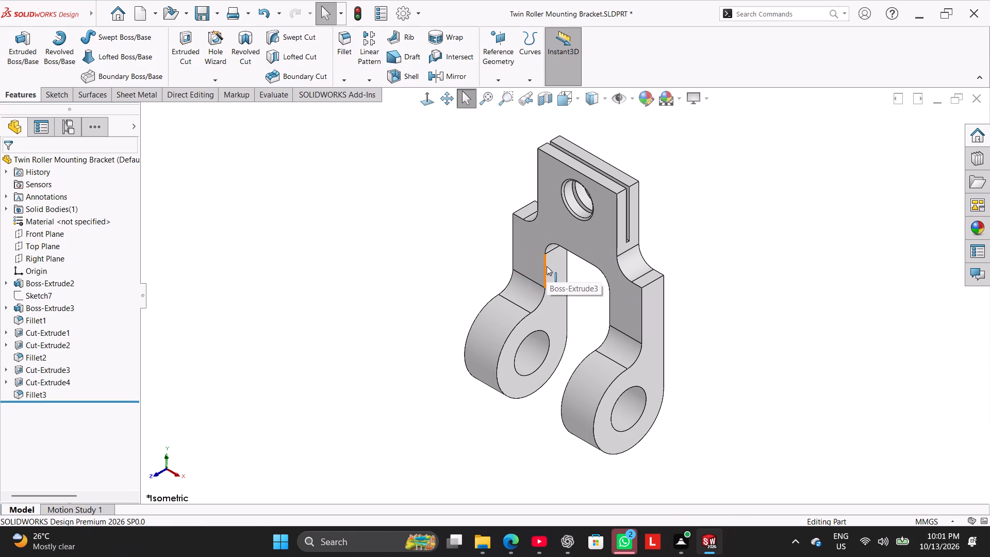
{"action": "right_click", "coordinate": [604, 166]}
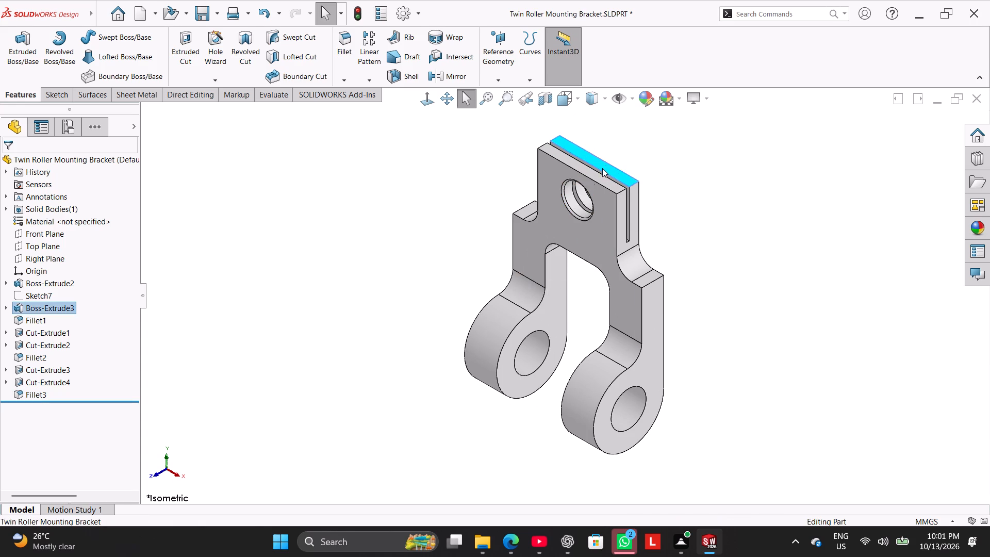
{"action": "left_click", "coordinate": [438, 209]}
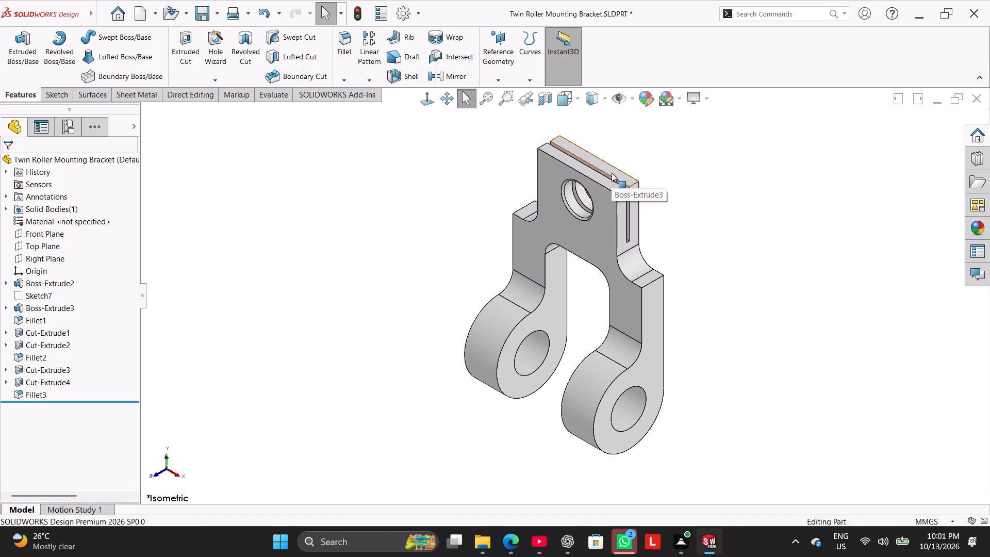
{"action": "right_click", "coordinate": [612, 173]}
{"action": "left_click", "coordinate": [635, 162]}
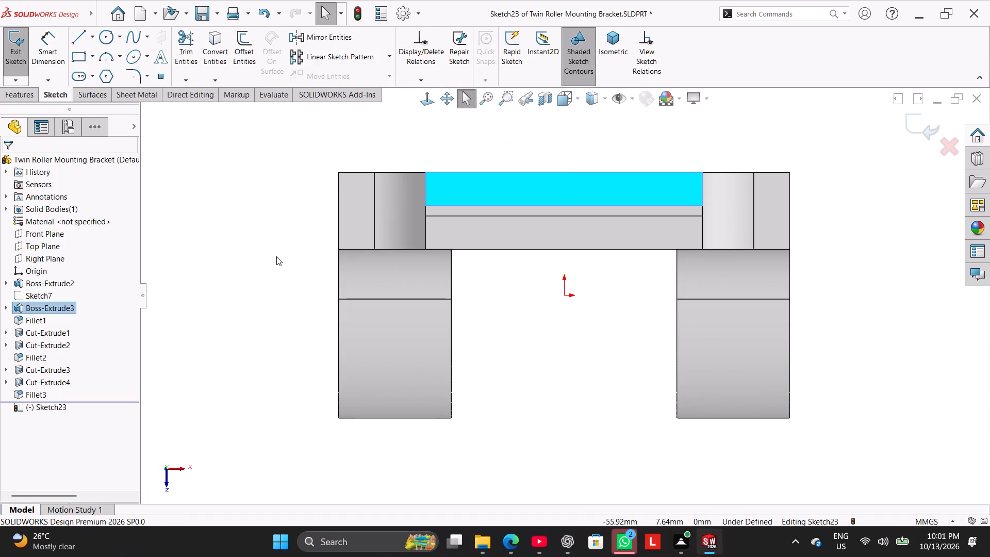
{"action": "left_click", "coordinate": [276, 256]}
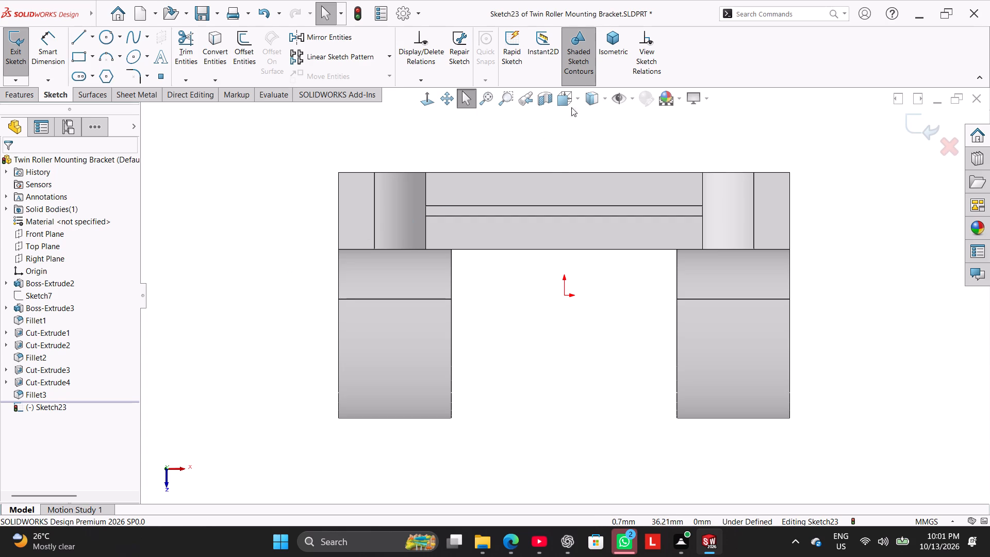
Set the model's display style to Hidden Lines Visible.
{"action": "left_click", "coordinate": [606, 105]}
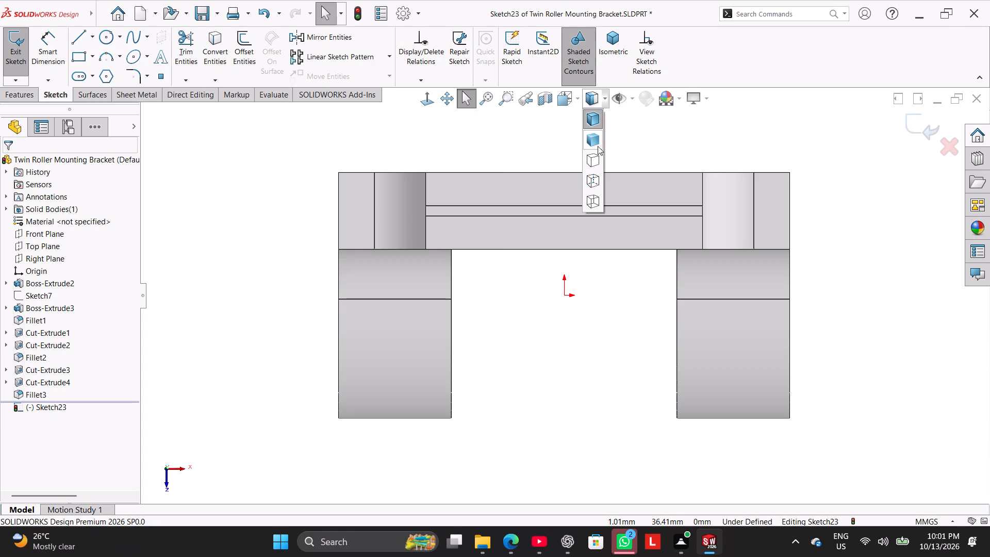
{"action": "left_click", "coordinate": [592, 179]}
{"action": "left_click", "coordinate": [538, 136]}
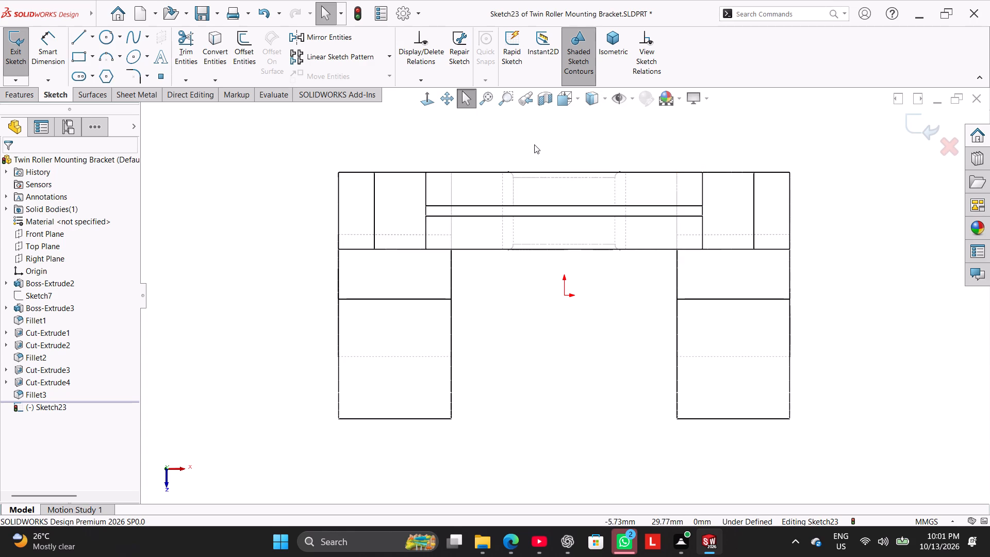
Sketch two circles over the slot, the left one about 3.44 mm in radius and a slightly larger one on the right.
{"action": "left_click", "coordinate": [103, 34]}
{"action": "left_click", "coordinate": [488, 211]}
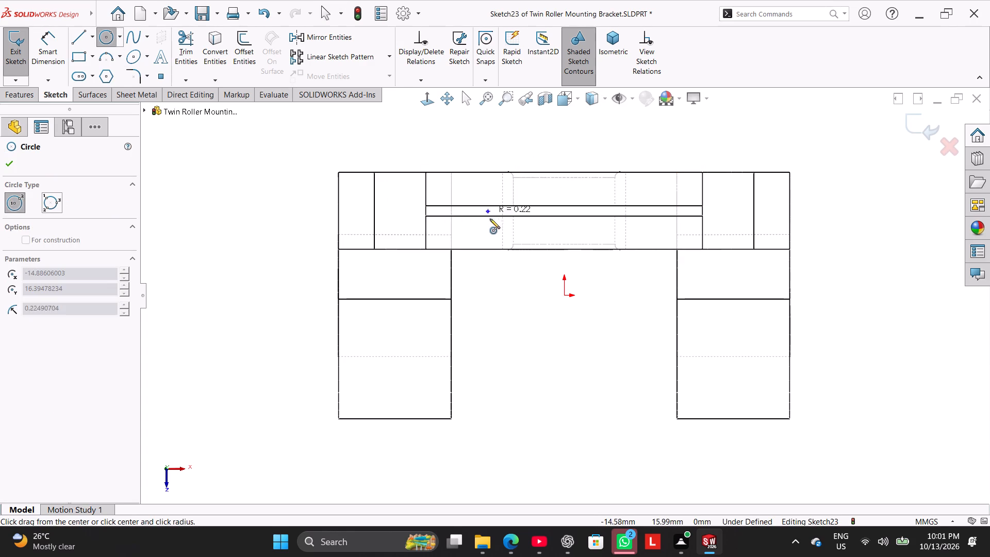
{"action": "left_click", "coordinate": [492, 228]}
{"action": "left_click", "coordinate": [642, 210]}
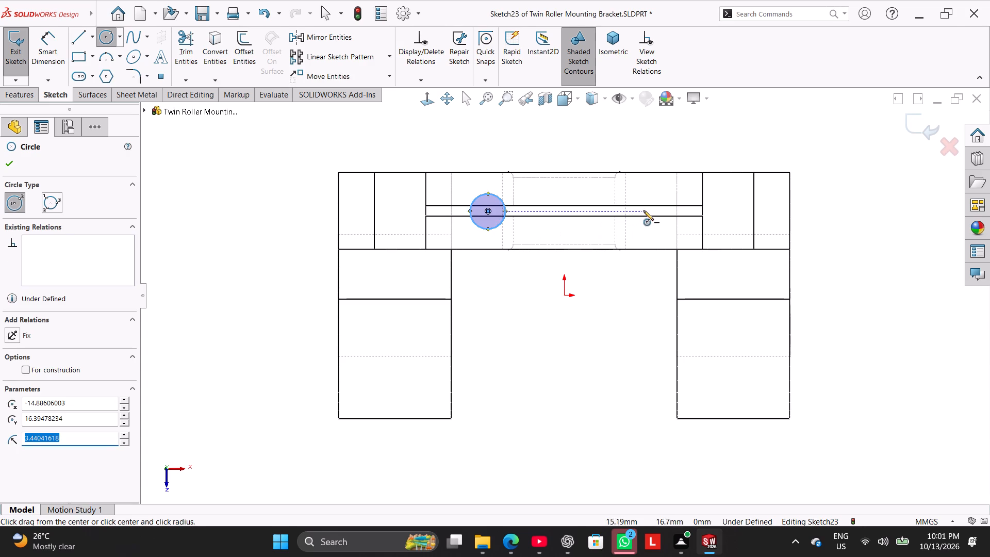
{"action": "left_click", "coordinate": [650, 231]}
{"action": "right_click", "coordinate": [509, 149]}
{"action": "left_click", "coordinate": [526, 157]}
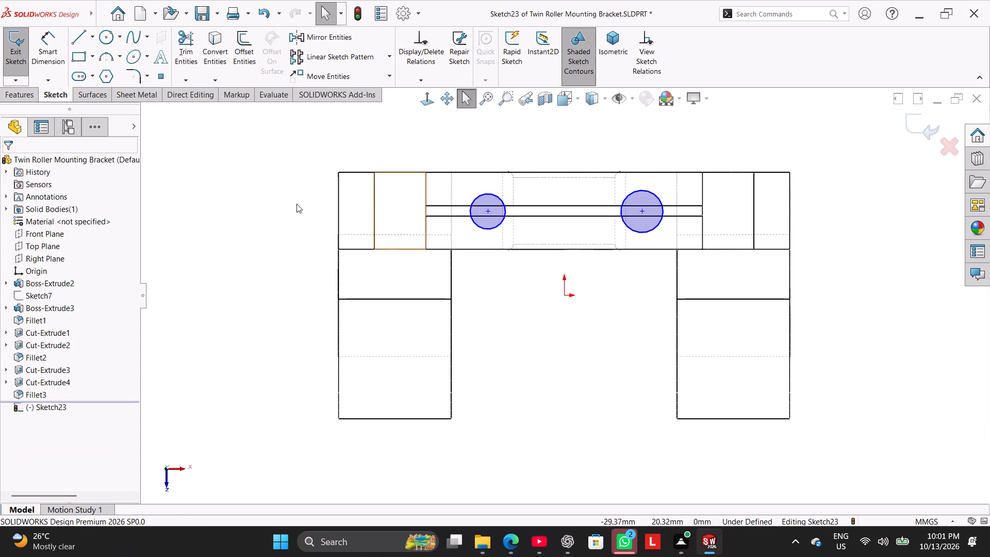
Draw a horizontal centerline about 53.55 mm long through the middle of the slot, from end to end.
{"action": "left_click", "coordinate": [94, 37]}
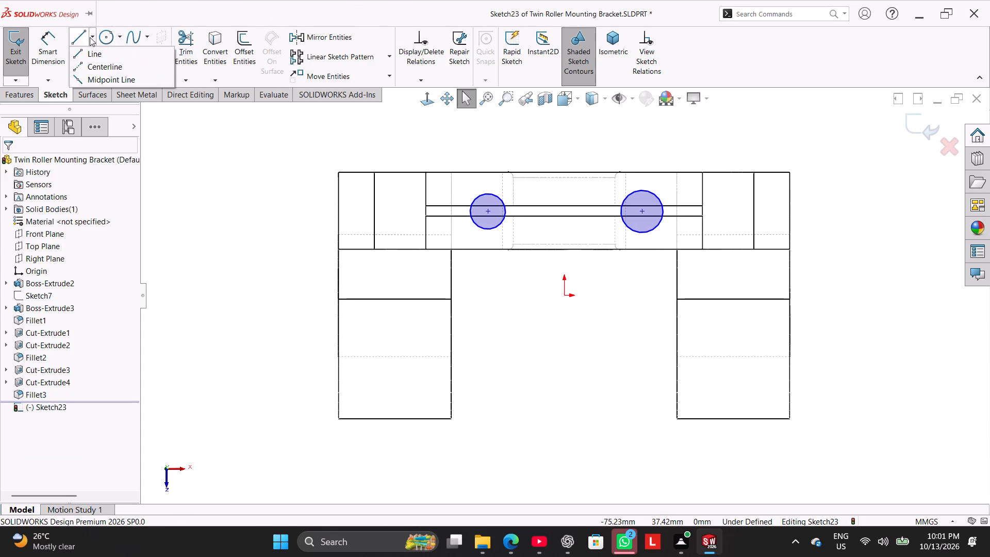
{"action": "left_click", "coordinate": [101, 64]}
{"action": "left_click", "coordinate": [426, 212]}
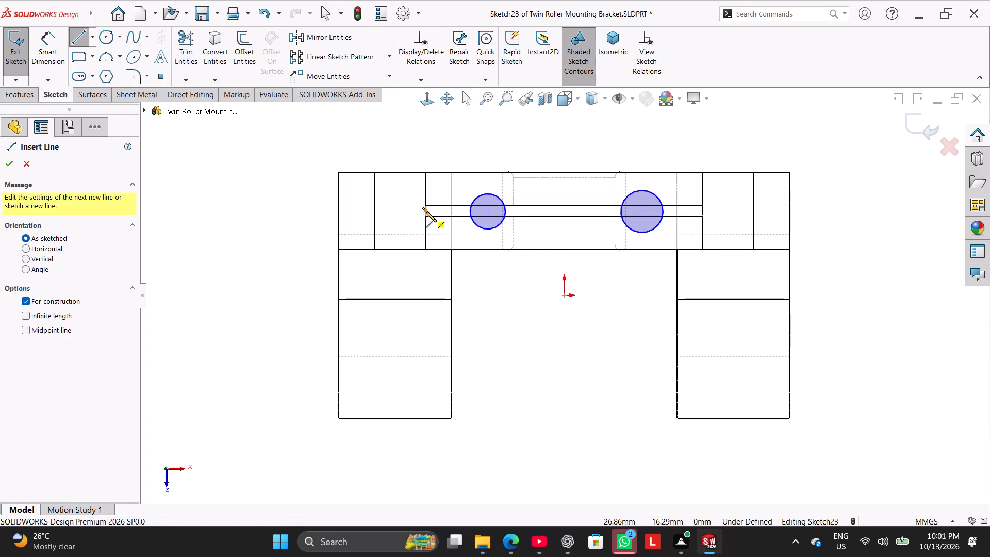
{"action": "left_click", "coordinate": [701, 210]}
{"action": "right_click", "coordinate": [656, 150]}
{"action": "left_click", "coordinate": [673, 158]}
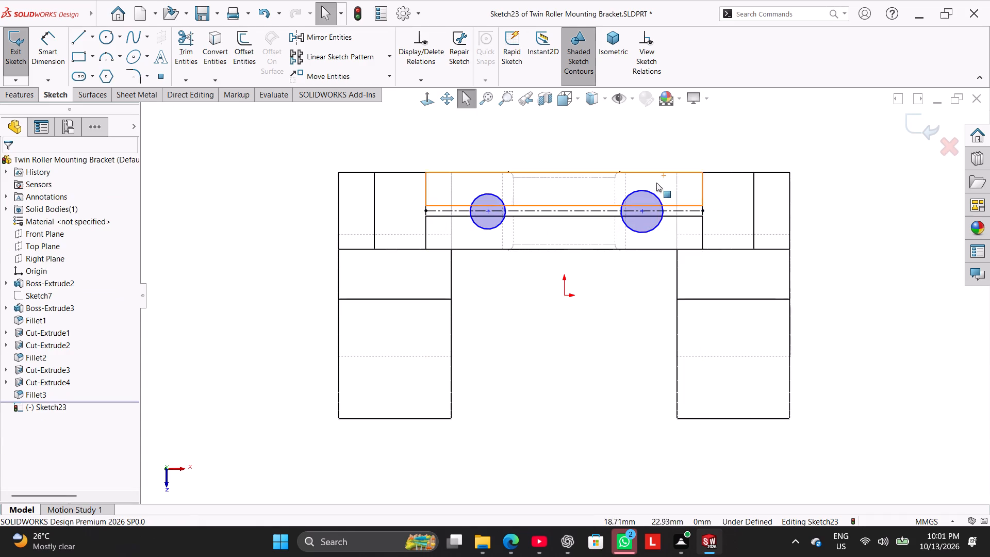
Move the centers of both circles onto the slot's centerline so that they are coincident with it.
{"action": "scroll", "coordinate": [633, 206], "scroll_direction": "down", "scroll_amount": 9}
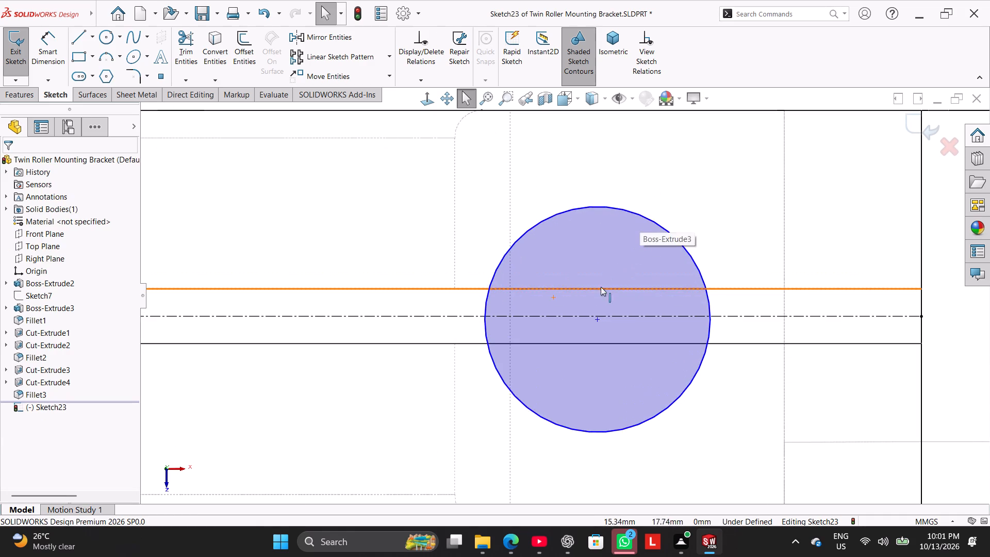
{"action": "left_click_drag", "start_coordinate": [598, 321], "coordinate": [606, 305]}
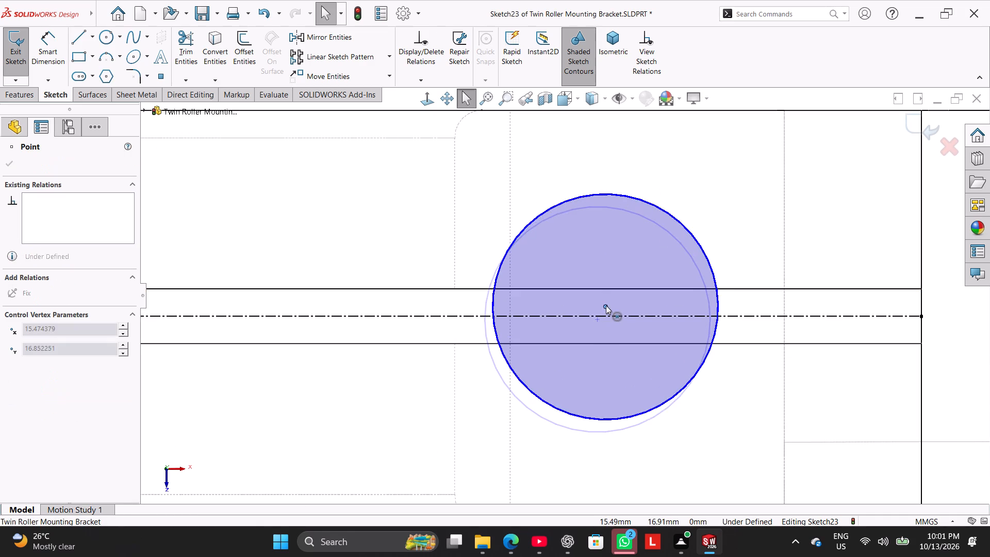
{"action": "left_click_drag", "start_coordinate": [606, 305], "coordinate": [606, 316]}
{"action": "scroll", "coordinate": [421, 334], "scroll_direction": "up", "scroll_amount": 5}
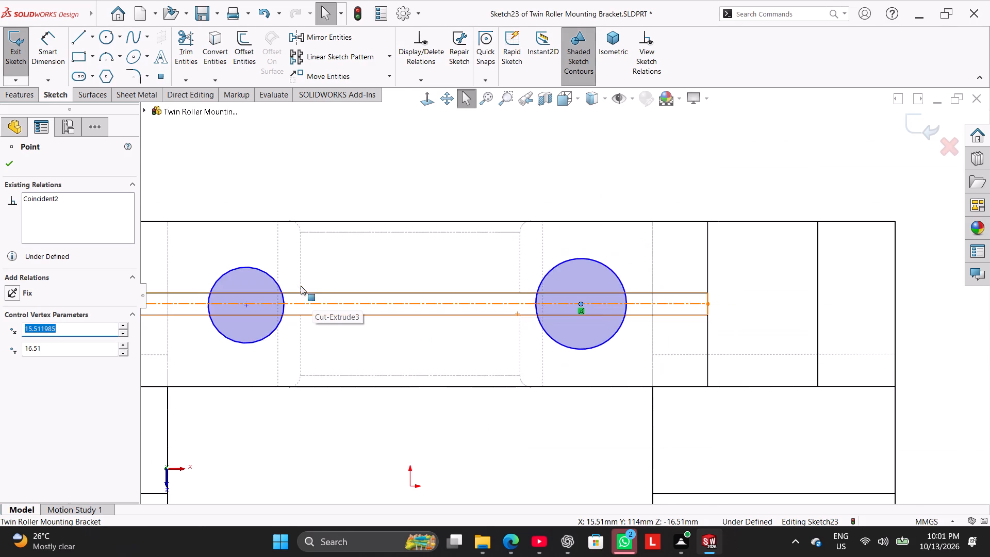
{"action": "scroll", "coordinate": [292, 275], "scroll_direction": "down", "scroll_amount": 3}
{"action": "left_click", "coordinate": [260, 333]}
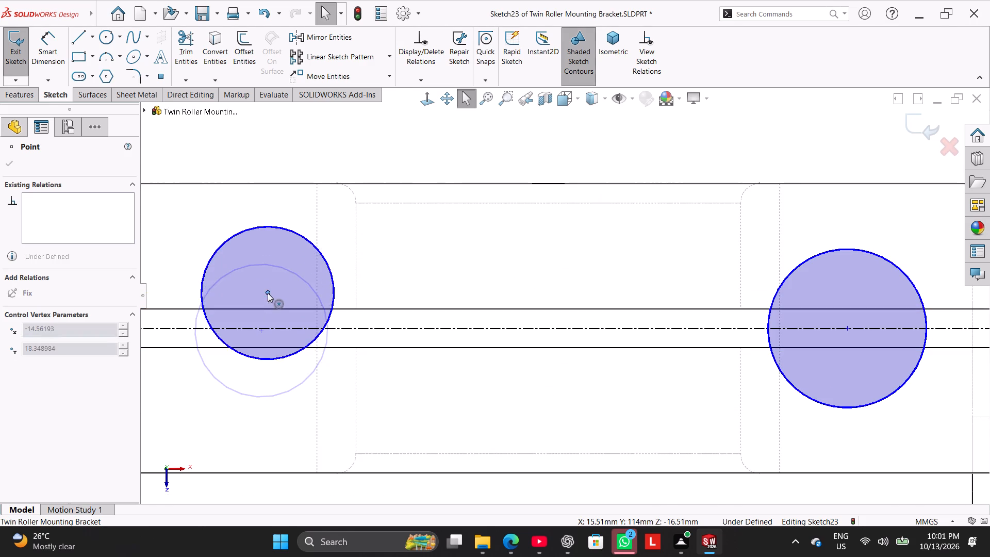
{"action": "left_click", "coordinate": [342, 390]}
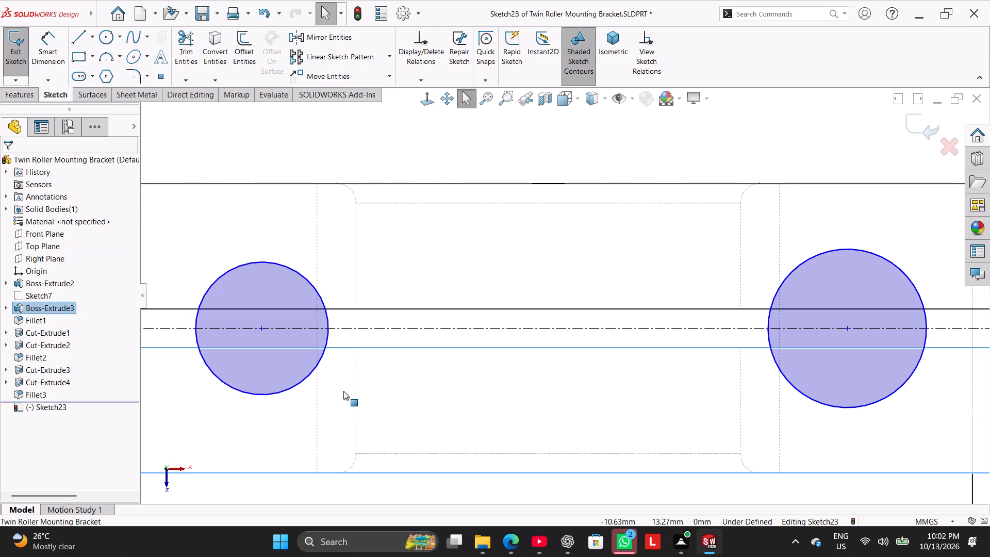
Dimension the left circle's center 7 mm from the outer hidden line on the left side of the hole.
{"action": "scroll", "coordinate": [507, 316], "scroll_direction": "up", "scroll_amount": 3}
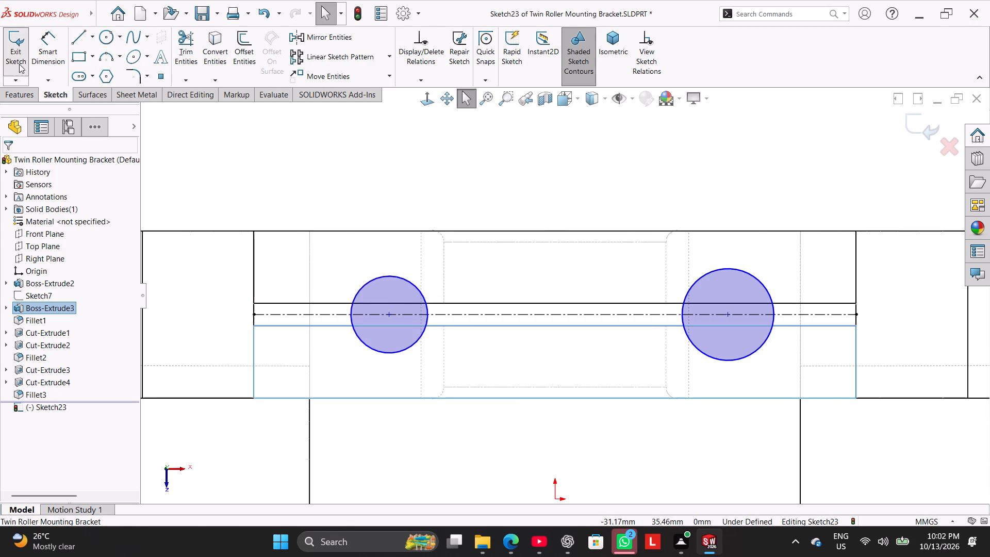
{"action": "left_click_drag", "start_coordinate": [43, 55], "coordinate": [49, 64]}
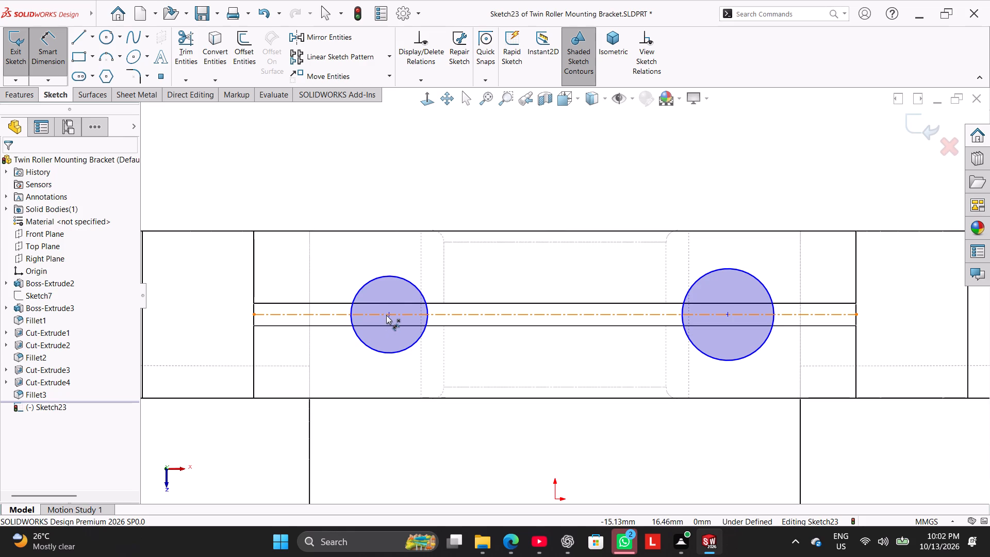
{"action": "left_click", "coordinate": [387, 315]}
{"action": "left_click", "coordinate": [422, 369]}
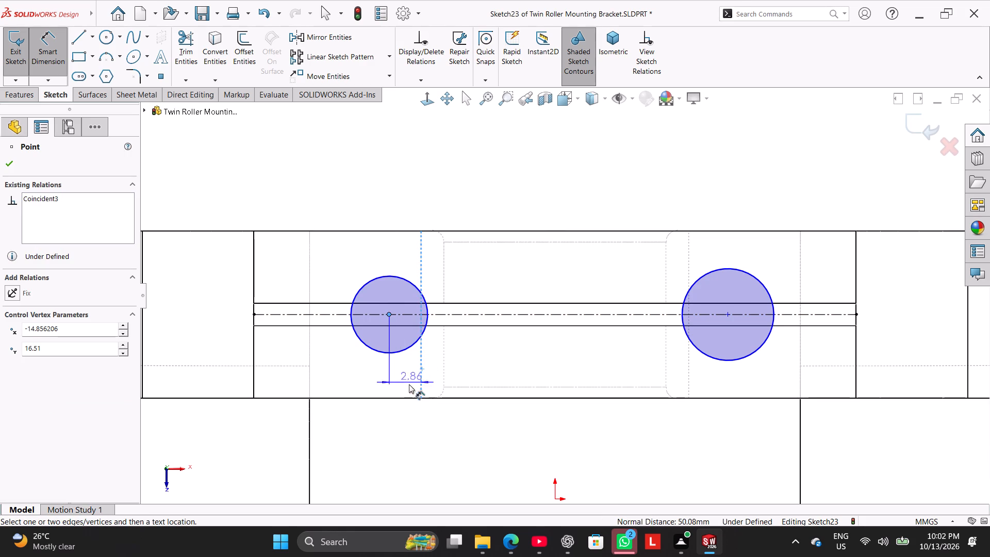
{"action": "left_click", "coordinate": [400, 430]}
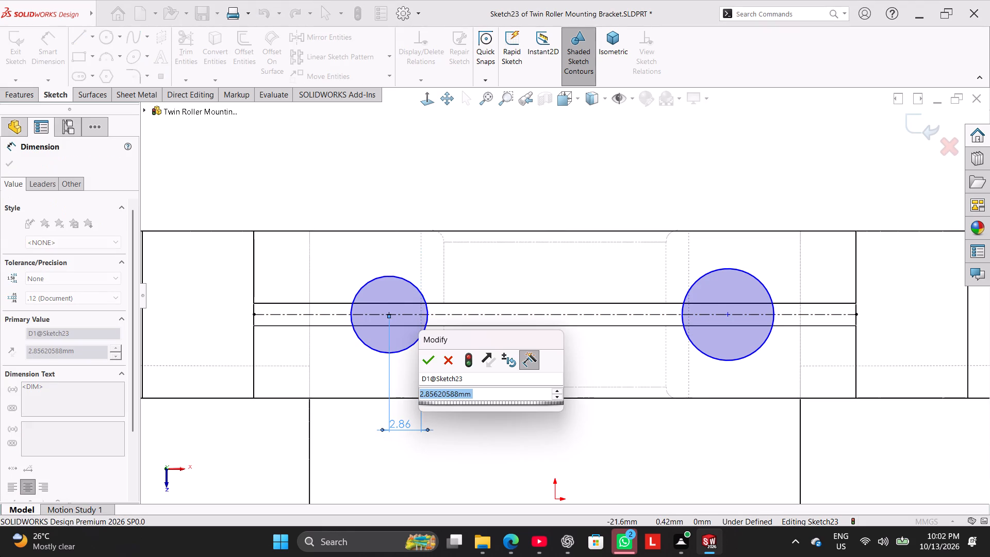
{"action": "key", "text": "7"}
{"action": "key", "text": "Return"}
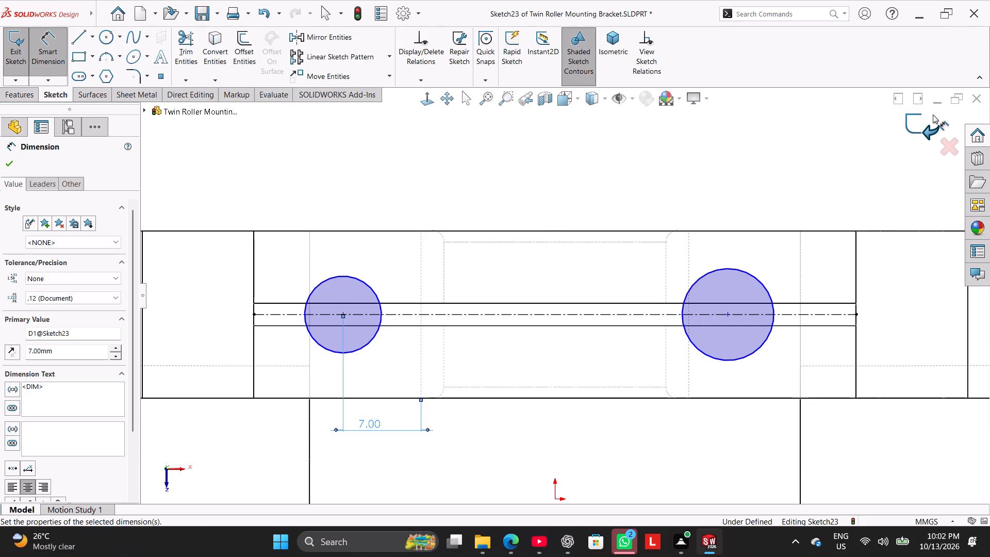
{"action": "right_click", "coordinate": [511, 161]}
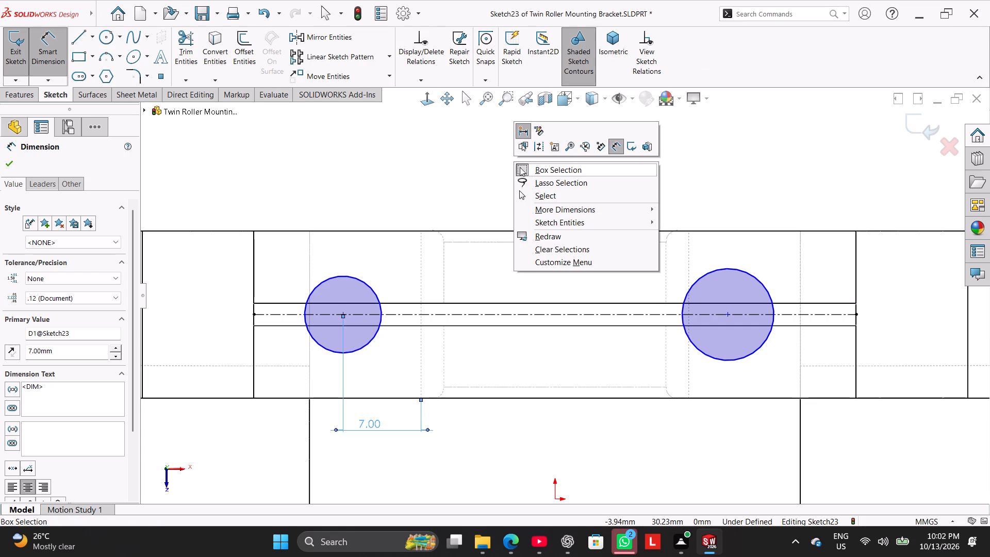
{"action": "left_click", "coordinate": [547, 195]}
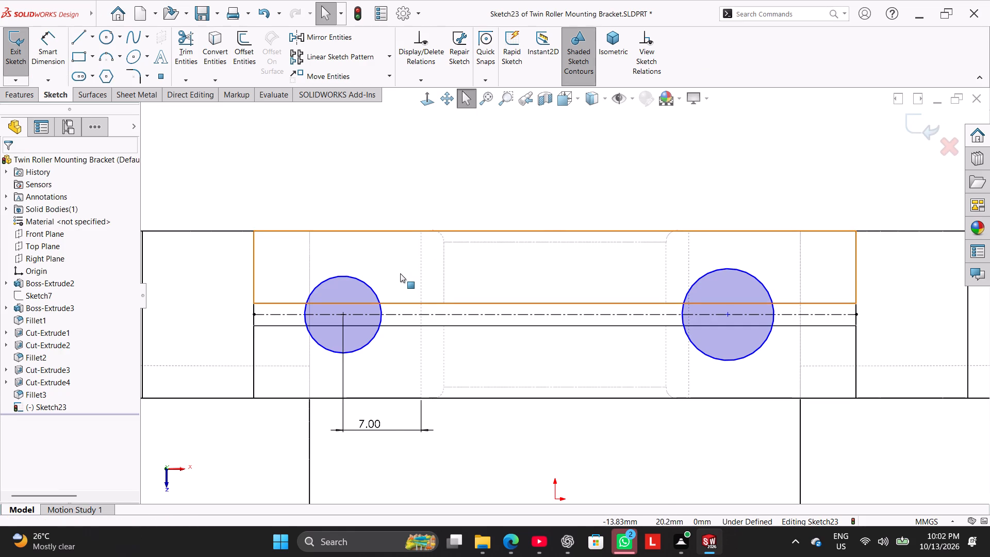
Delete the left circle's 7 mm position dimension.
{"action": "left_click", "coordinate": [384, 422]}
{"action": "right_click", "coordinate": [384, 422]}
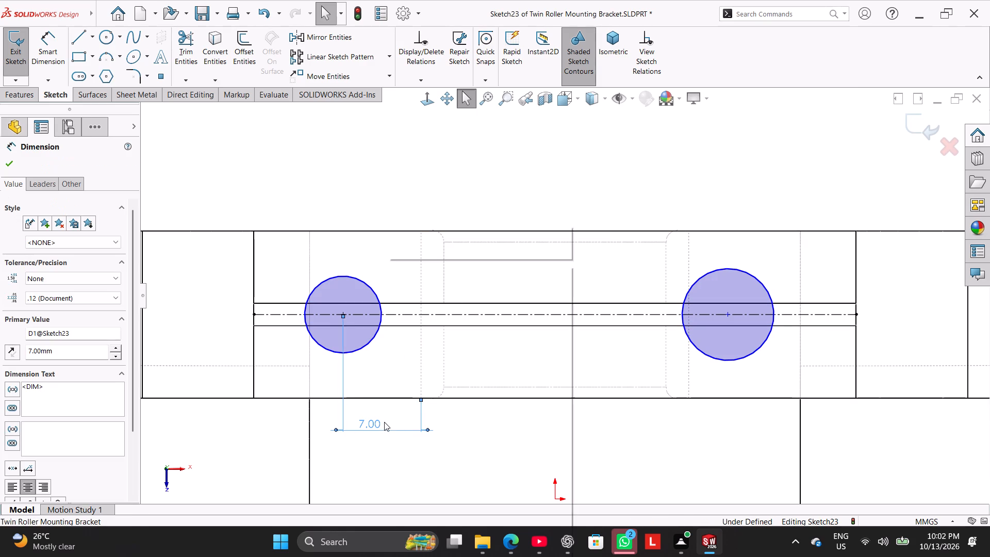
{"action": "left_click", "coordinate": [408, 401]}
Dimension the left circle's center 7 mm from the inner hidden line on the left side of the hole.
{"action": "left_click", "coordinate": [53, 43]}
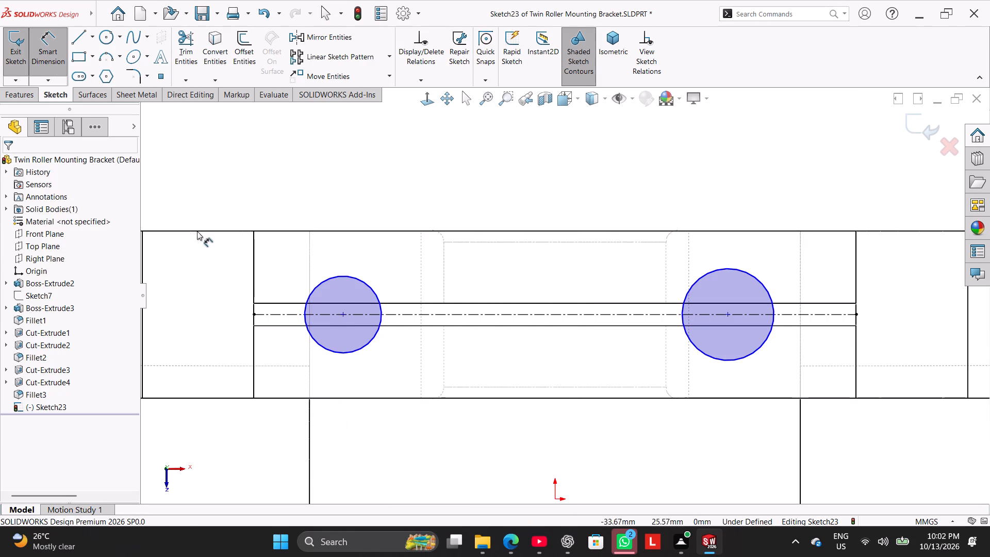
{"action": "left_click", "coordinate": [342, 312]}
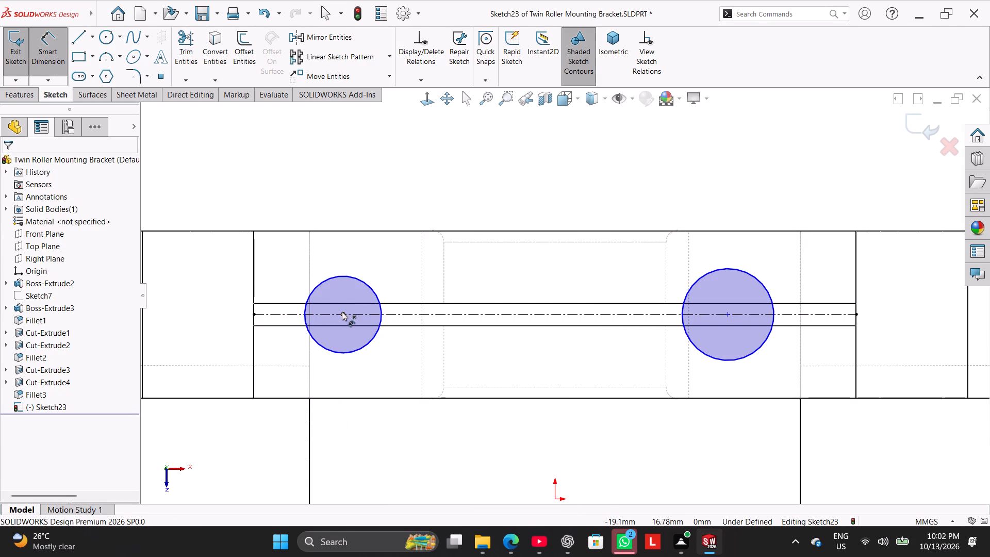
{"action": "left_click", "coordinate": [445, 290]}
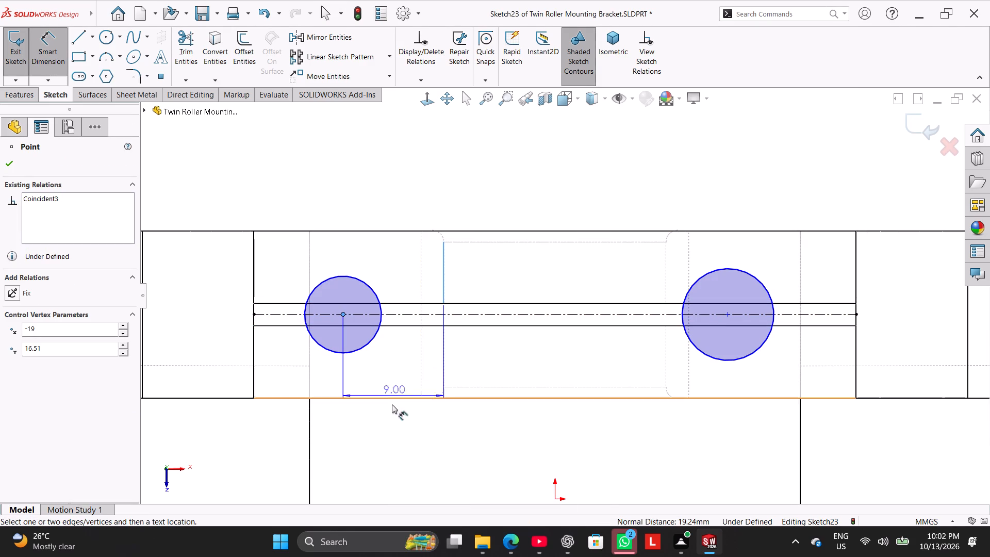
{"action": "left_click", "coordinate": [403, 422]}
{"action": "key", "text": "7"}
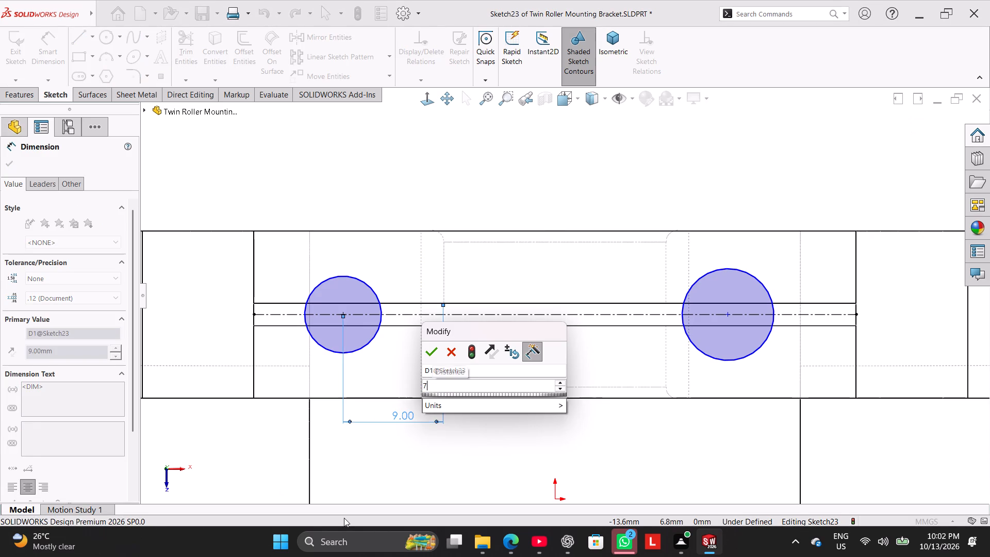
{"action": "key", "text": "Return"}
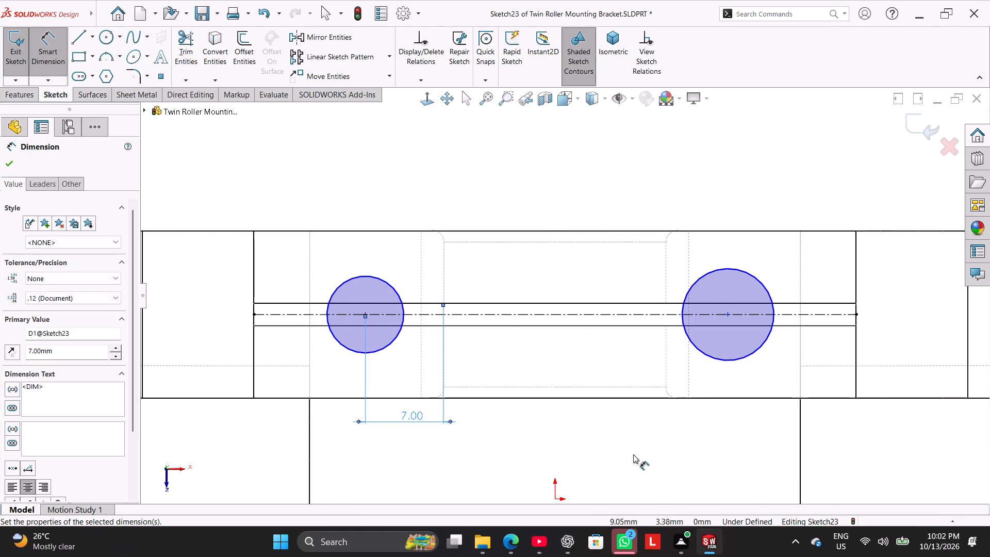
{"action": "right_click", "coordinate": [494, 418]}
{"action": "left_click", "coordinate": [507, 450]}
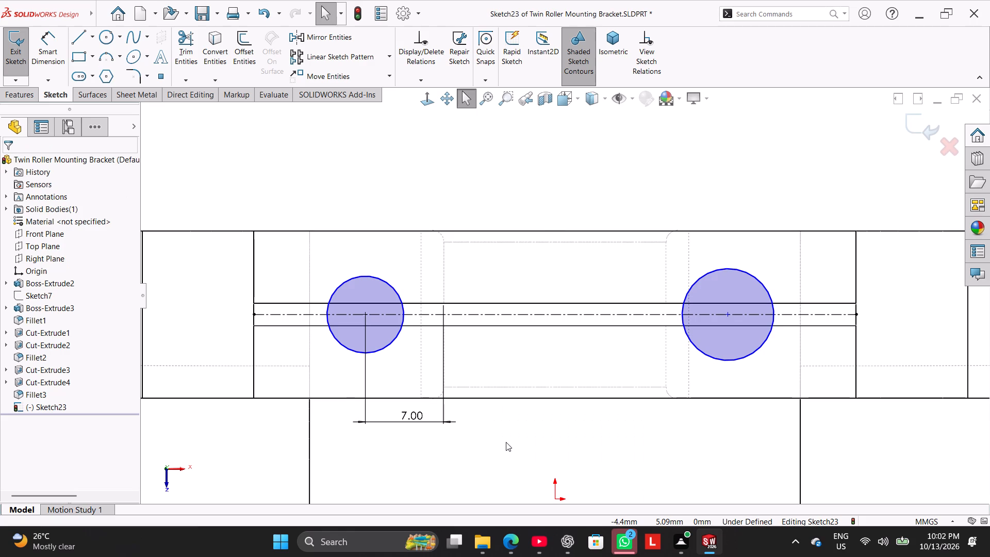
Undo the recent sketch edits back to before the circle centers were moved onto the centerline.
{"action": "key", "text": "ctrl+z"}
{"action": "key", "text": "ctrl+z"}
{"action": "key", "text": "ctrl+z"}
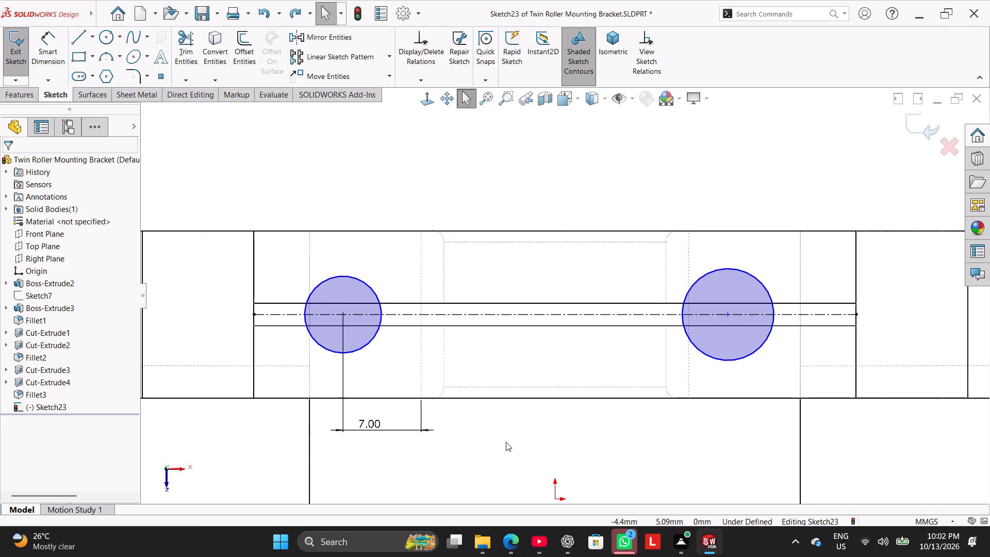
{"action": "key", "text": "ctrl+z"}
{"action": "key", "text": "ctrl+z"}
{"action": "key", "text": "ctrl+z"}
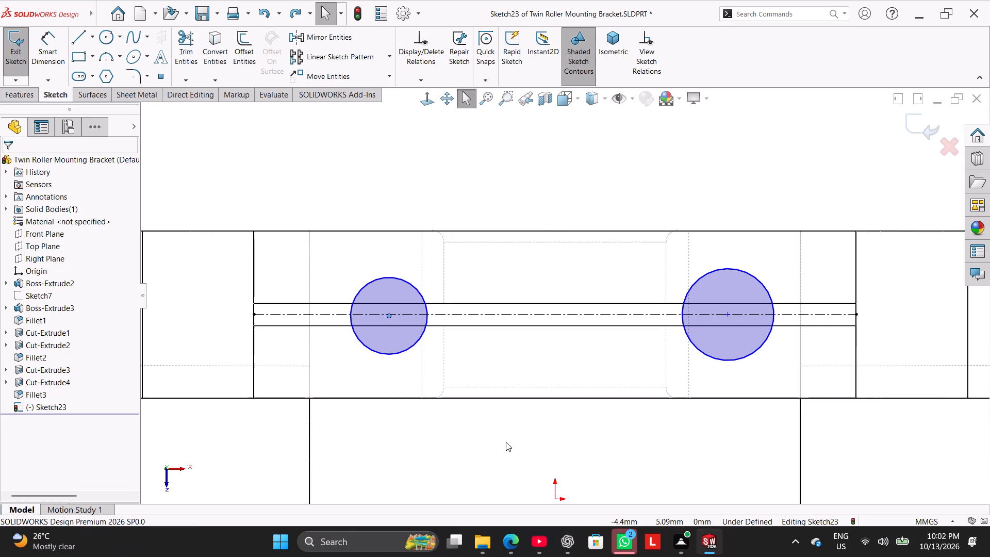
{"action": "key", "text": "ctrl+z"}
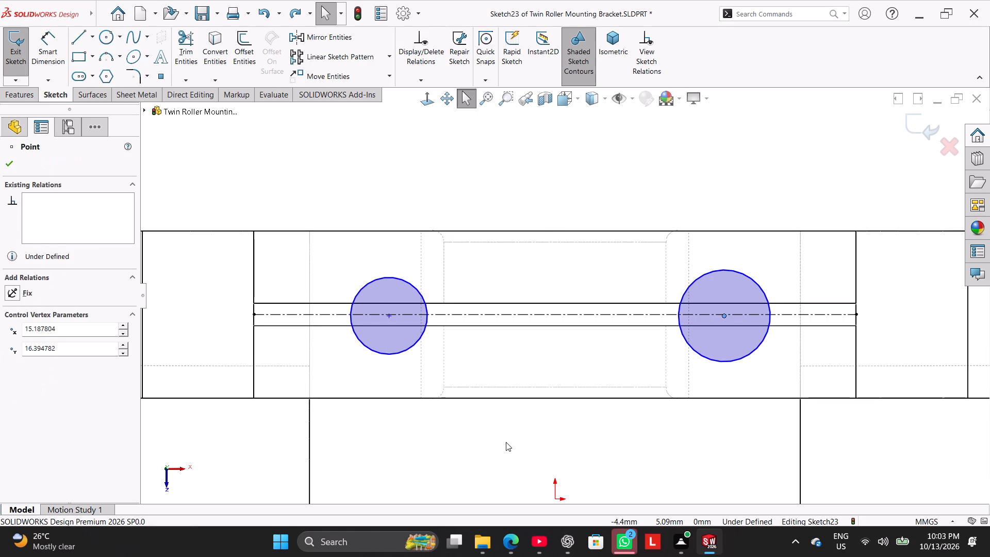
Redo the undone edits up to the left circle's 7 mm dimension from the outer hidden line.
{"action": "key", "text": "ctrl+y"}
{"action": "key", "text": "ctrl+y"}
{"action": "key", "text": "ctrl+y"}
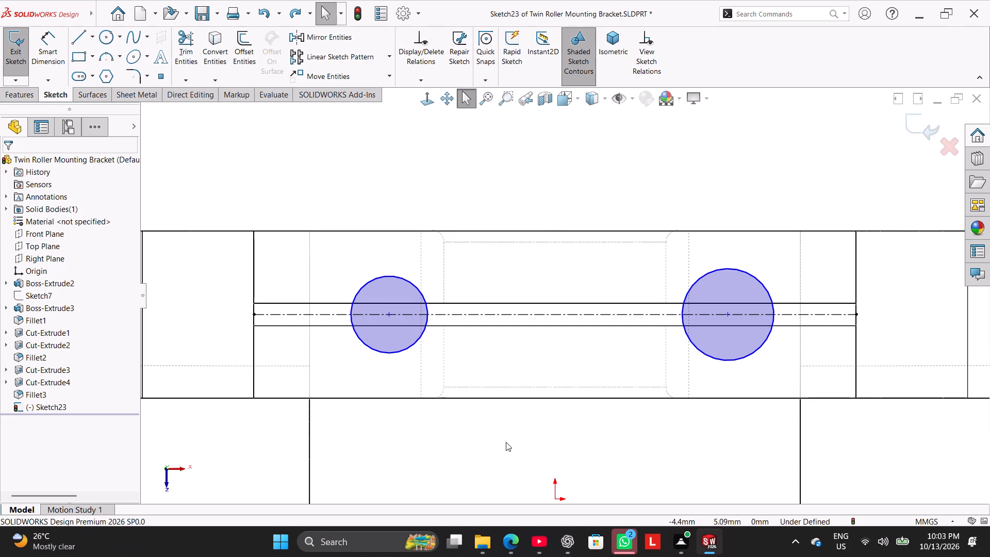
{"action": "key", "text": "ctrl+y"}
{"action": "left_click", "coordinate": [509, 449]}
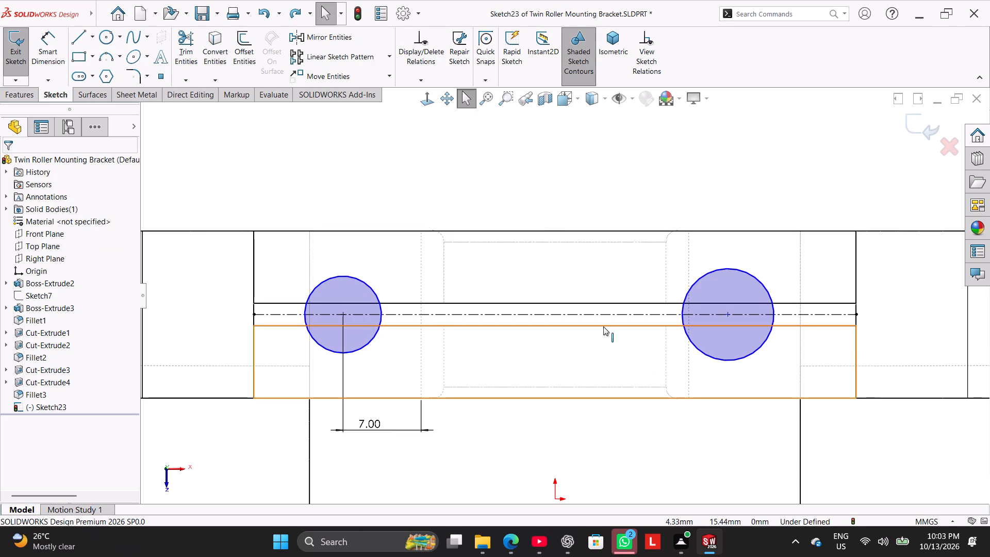
Dimension the right circle's center 7 mm from the outer hidden line on the right side of the hole.
{"action": "left_click", "coordinate": [49, 58]}
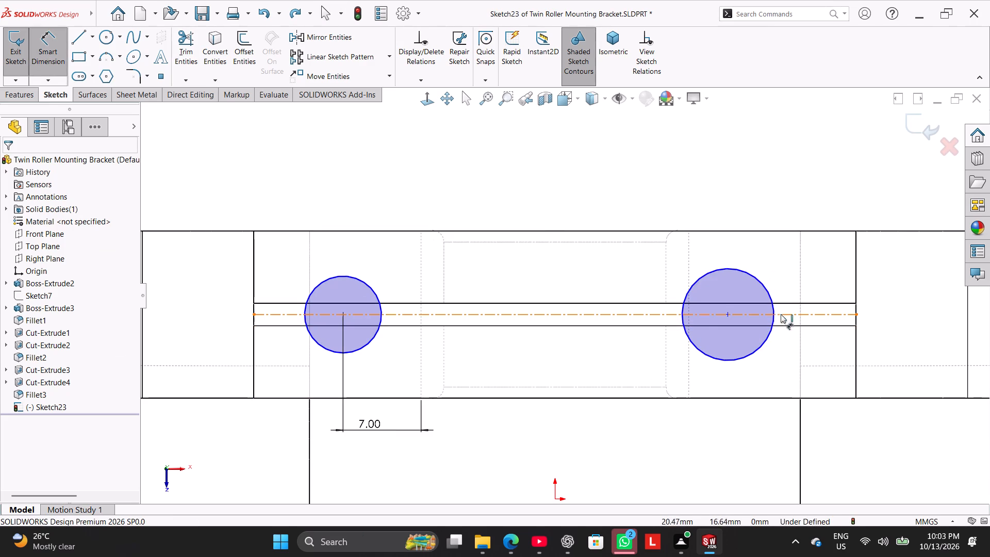
{"action": "left_click", "coordinate": [689, 271]}
{"action": "left_click", "coordinate": [729, 313]}
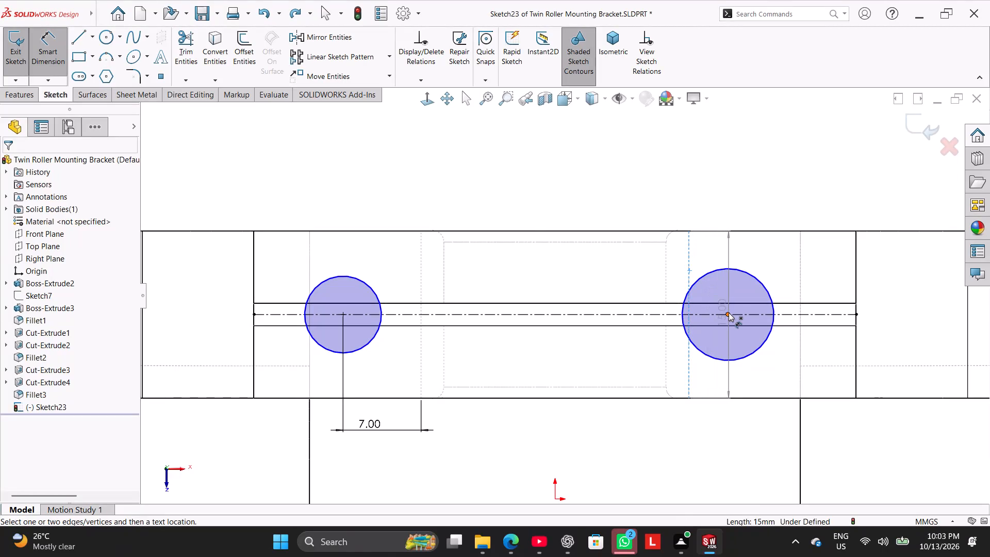
{"action": "left_click", "coordinate": [723, 439]}
{"action": "key", "text": "7"}
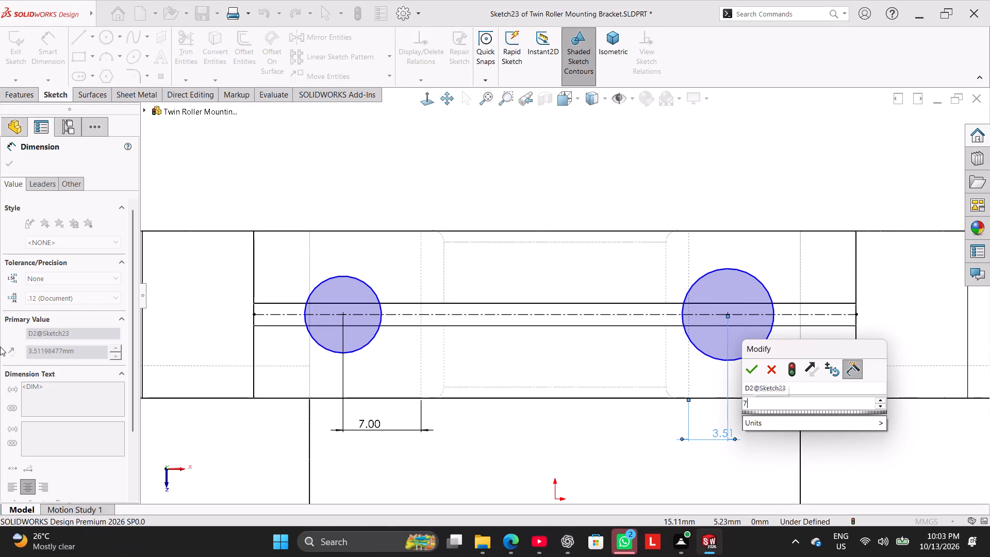
{"action": "key", "text": "Return"}
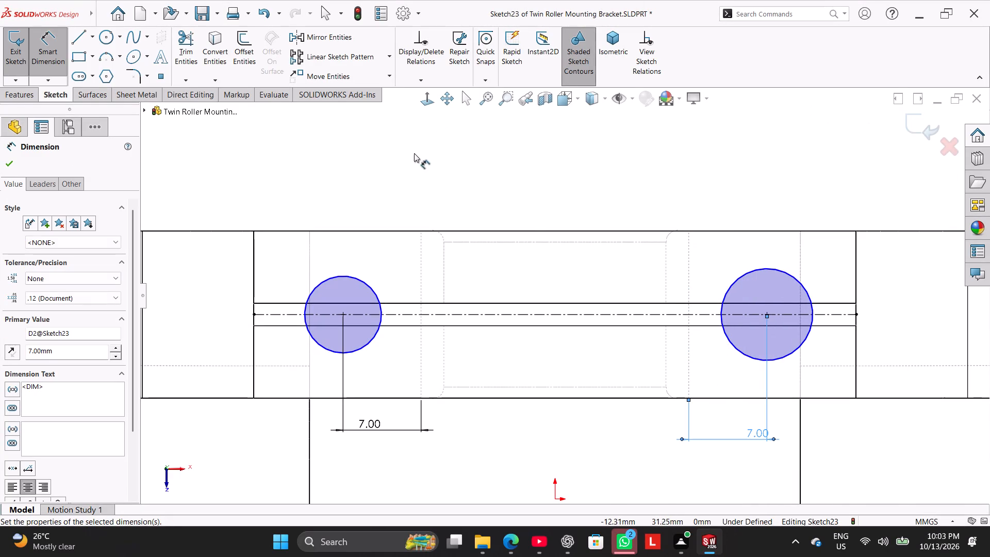
Dimension the left circle's diameter as 10 mm.
{"action": "left_click", "coordinate": [411, 159]}
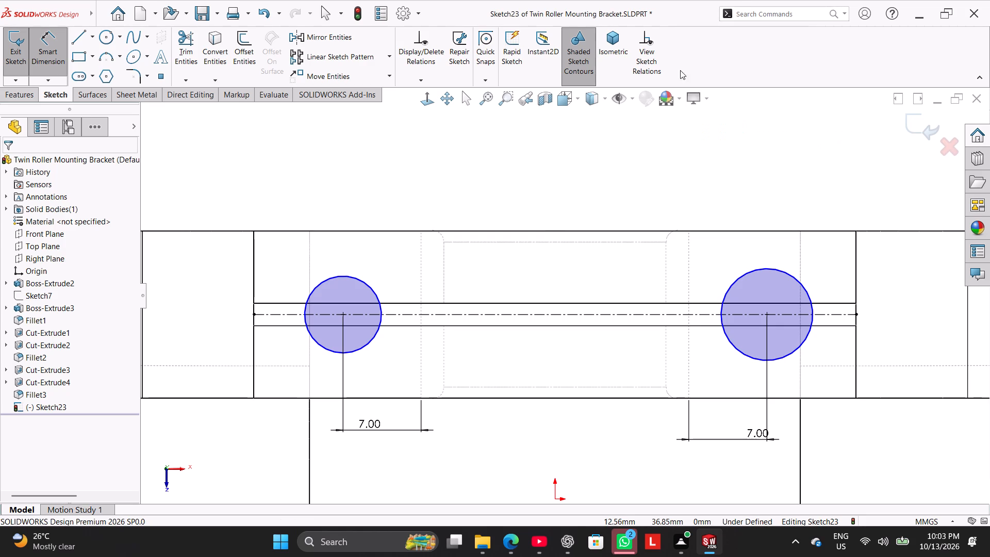
{"action": "left_click", "coordinate": [62, 44]}
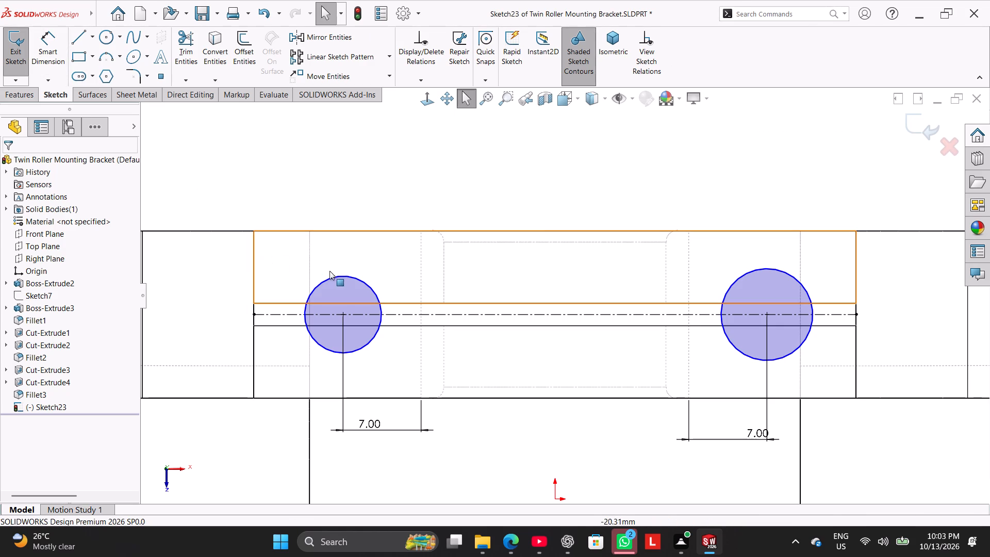
{"action": "left_click", "coordinate": [341, 276]}
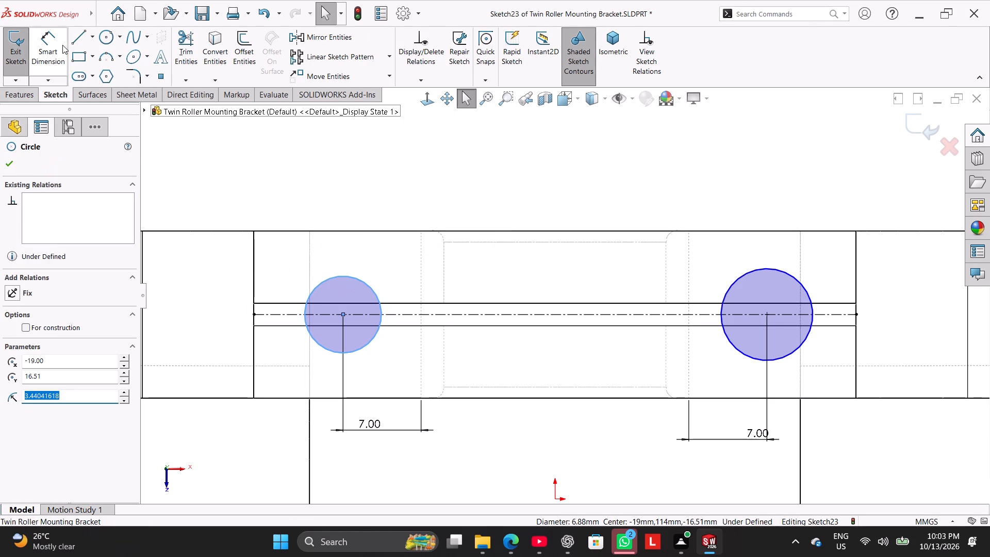
{"action": "left_click_drag", "start_coordinate": [60, 43], "coordinate": [55, 45]}
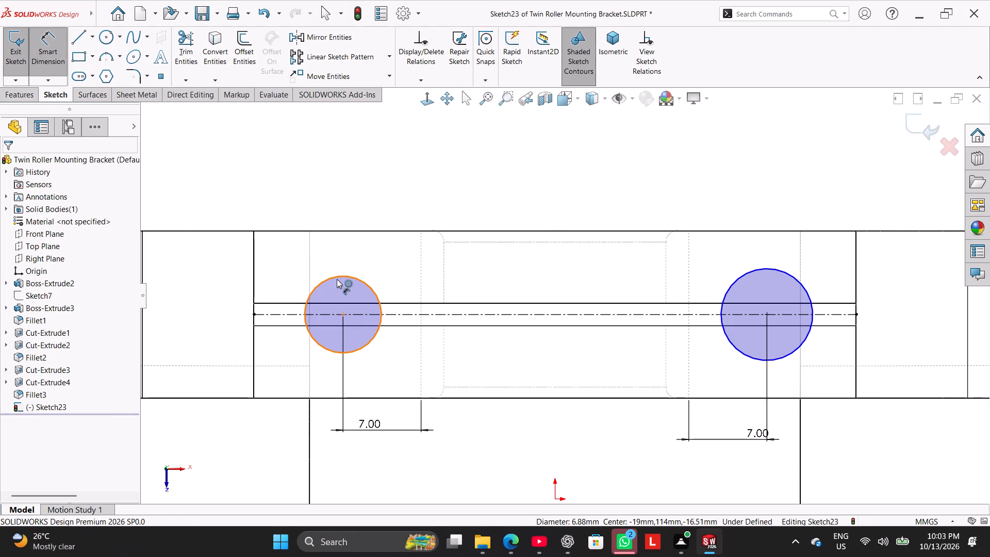
{"action": "left_click", "coordinate": [337, 279]}
{"action": "left_click", "coordinate": [278, 176]}
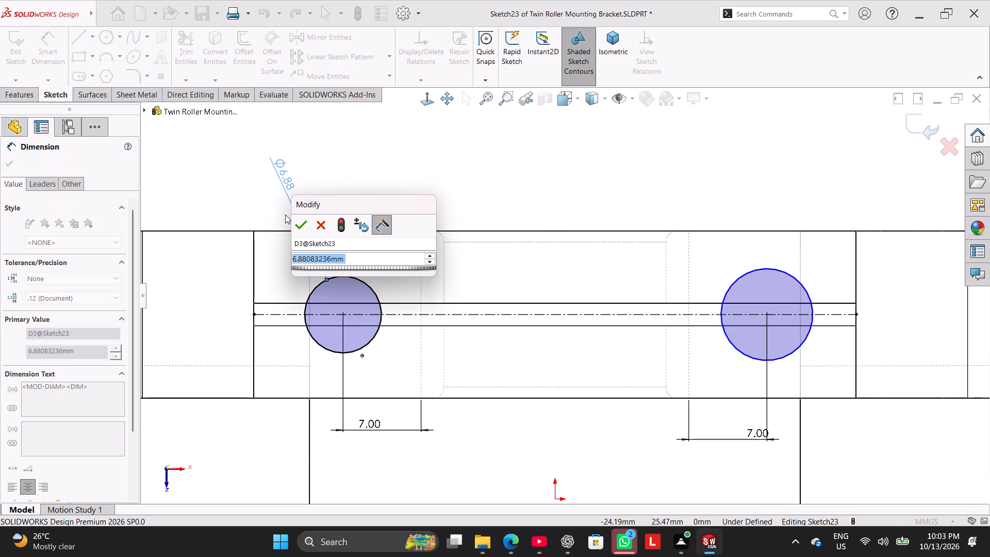
{"action": "type", "text": "10"}
{"action": "key", "text": "Return"}
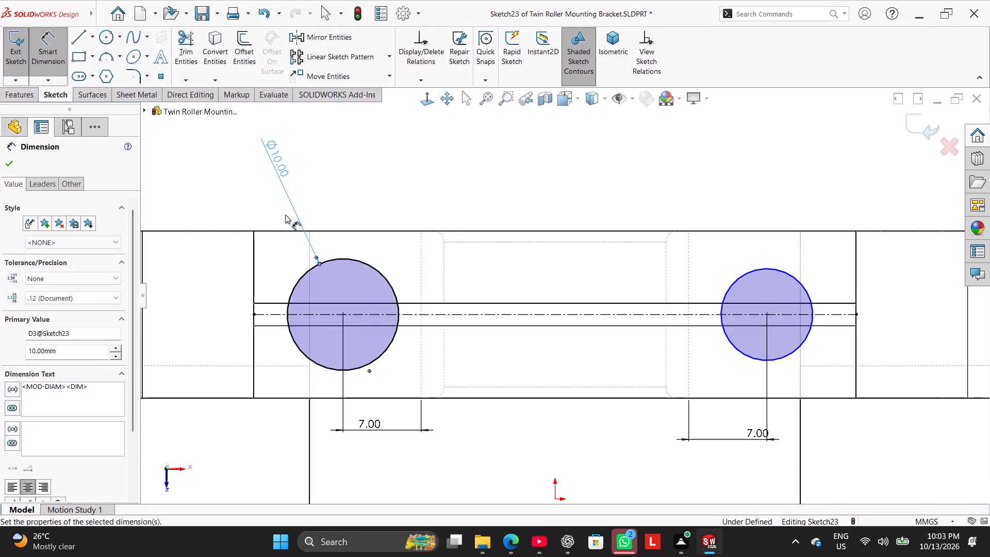
{"action": "right_click", "coordinate": [369, 182]}
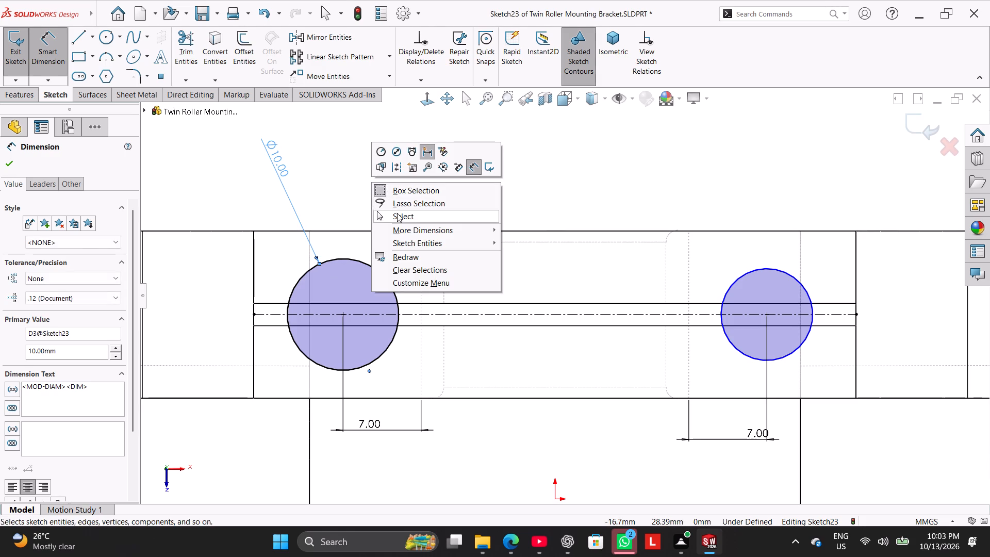
{"action": "left_click", "coordinate": [397, 213]}
Replace the left circle's position dimension with 7 mm from its center to the inner hidden line on the left side of the hole.
{"action": "right_click", "coordinate": [377, 421]}
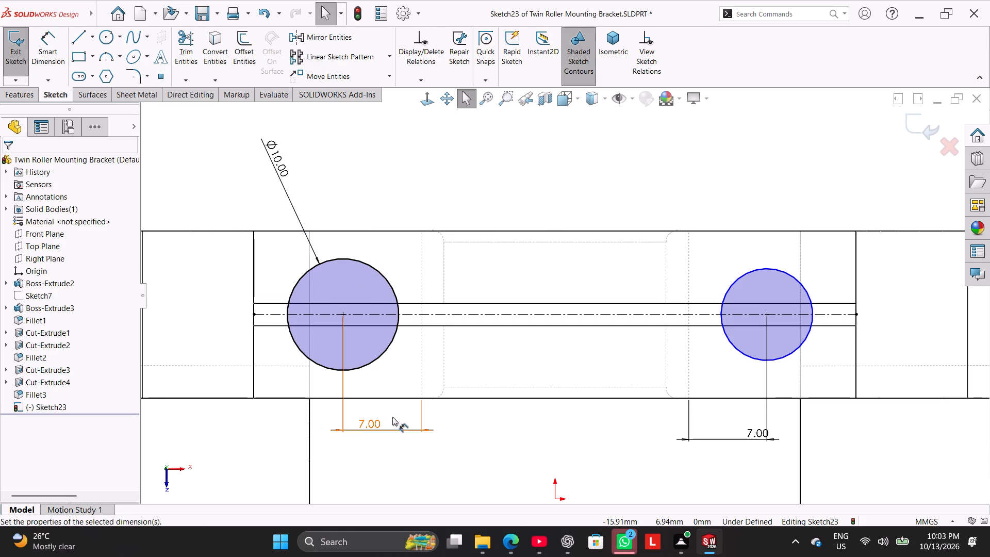
{"action": "left_click", "coordinate": [422, 404]}
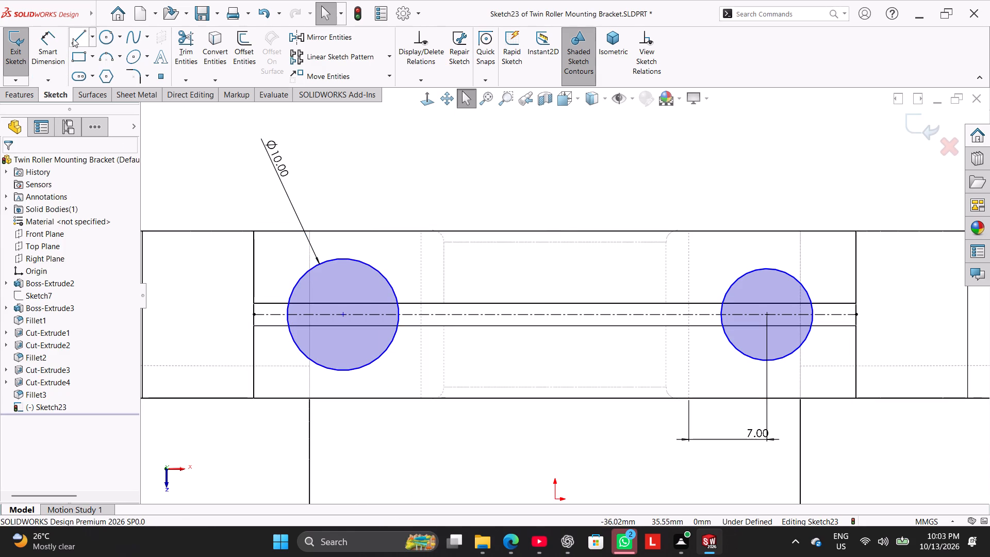
{"action": "left_click", "coordinate": [54, 53]}
{"action": "left_click", "coordinate": [346, 314]}
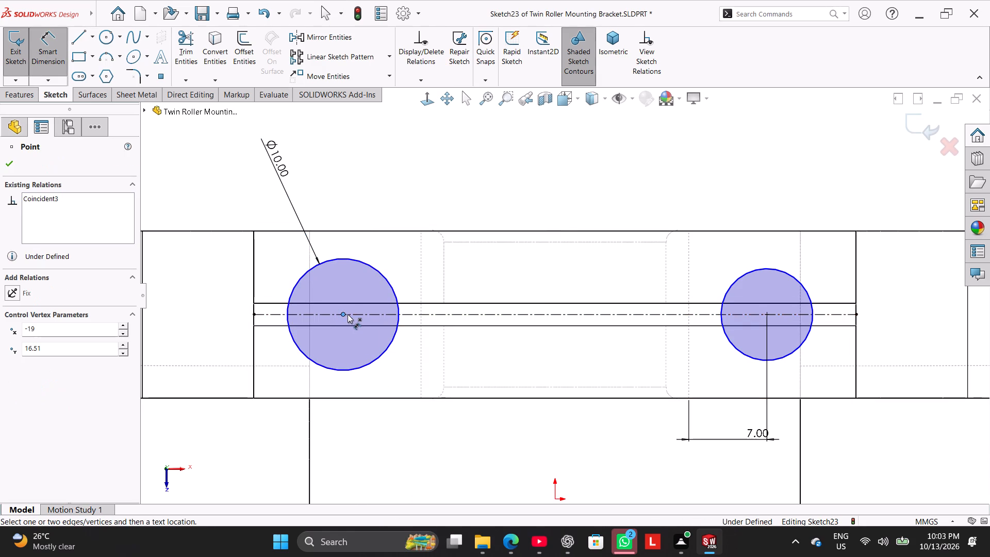
{"action": "left_click", "coordinate": [443, 347]}
{"action": "left_click", "coordinate": [401, 422]}
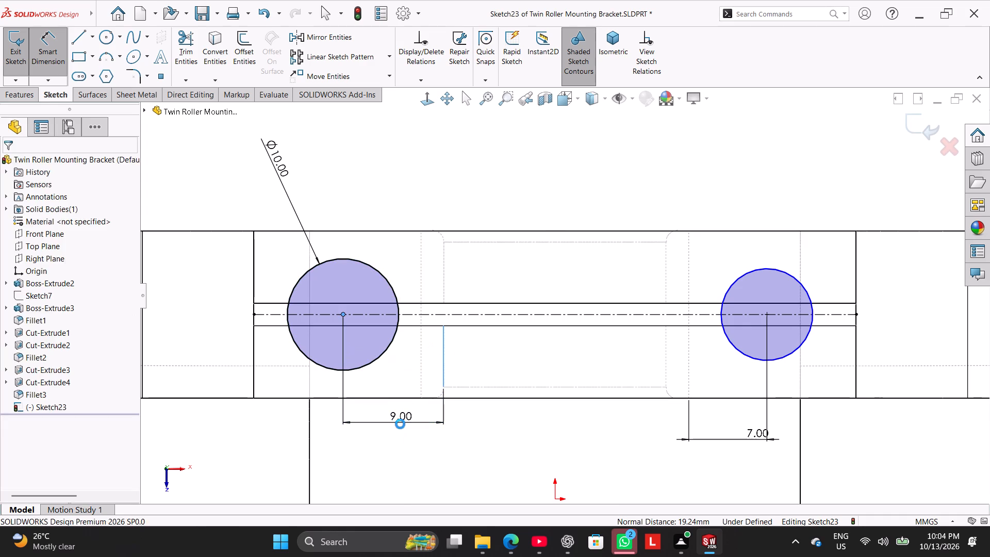
{"action": "key", "text": "7"}
{"action": "key", "text": "Return"}
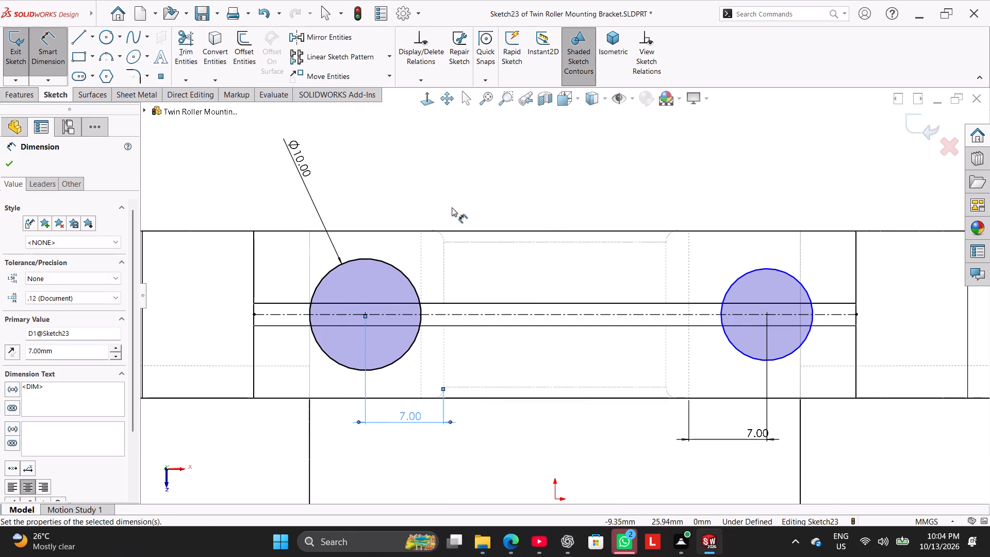
{"action": "right_click", "coordinate": [455, 192]}
{"action": "left_click", "coordinate": [480, 227]}
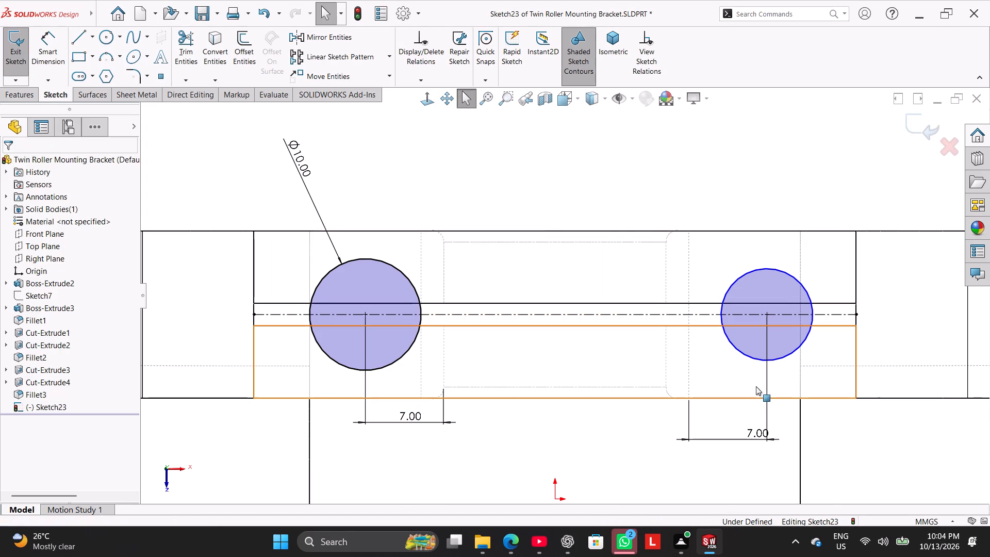
Delete the right circle's 7 mm position dimension.
{"action": "right_click", "coordinate": [764, 430]}
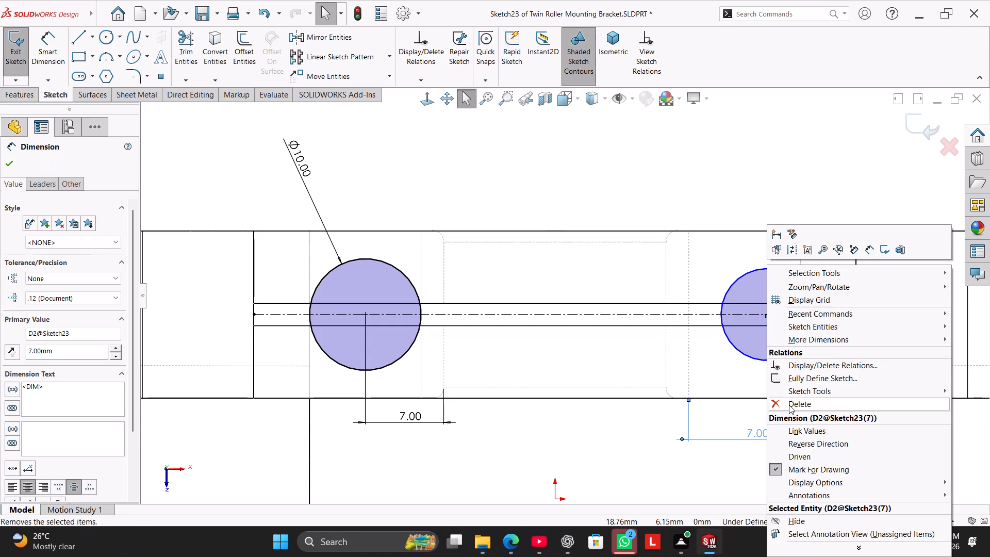
{"action": "left_click", "coordinate": [789, 405]}
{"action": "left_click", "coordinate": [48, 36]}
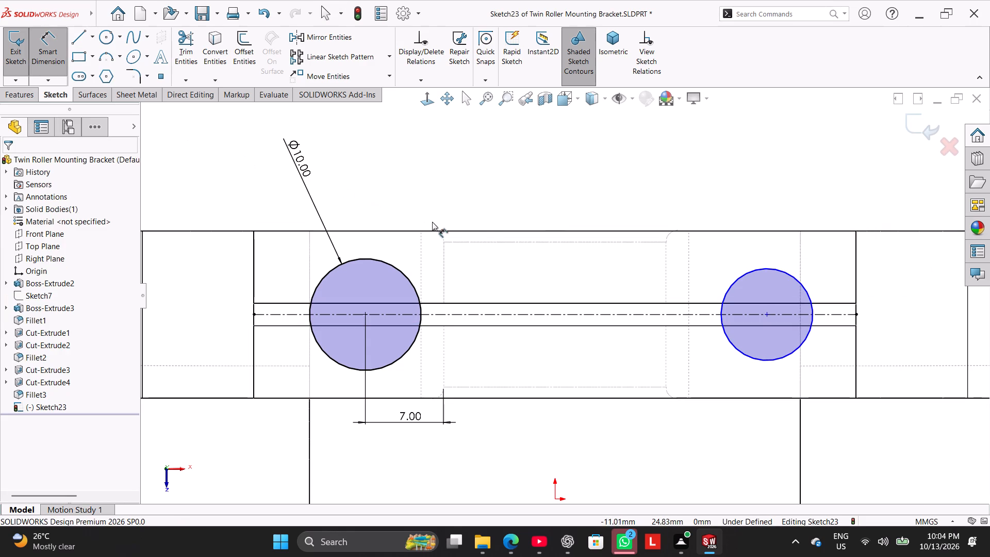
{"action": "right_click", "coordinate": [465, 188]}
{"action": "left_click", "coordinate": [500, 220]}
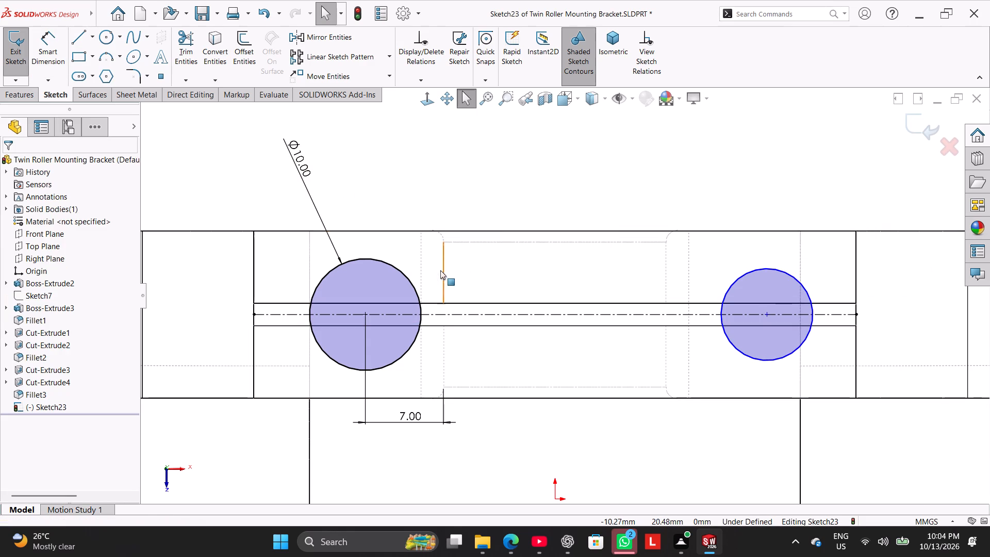
Add an Equal relation between the left and right circles.
{"action": "left_click", "coordinate": [398, 266], "text": "ctrl"}
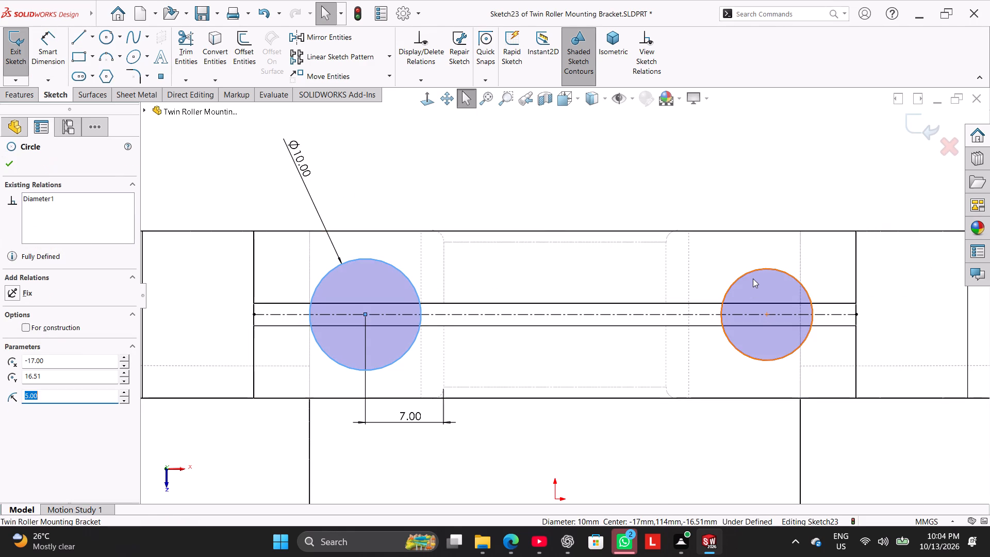
{"action": "left_click", "coordinate": [753, 273], "text": "ctrl"}
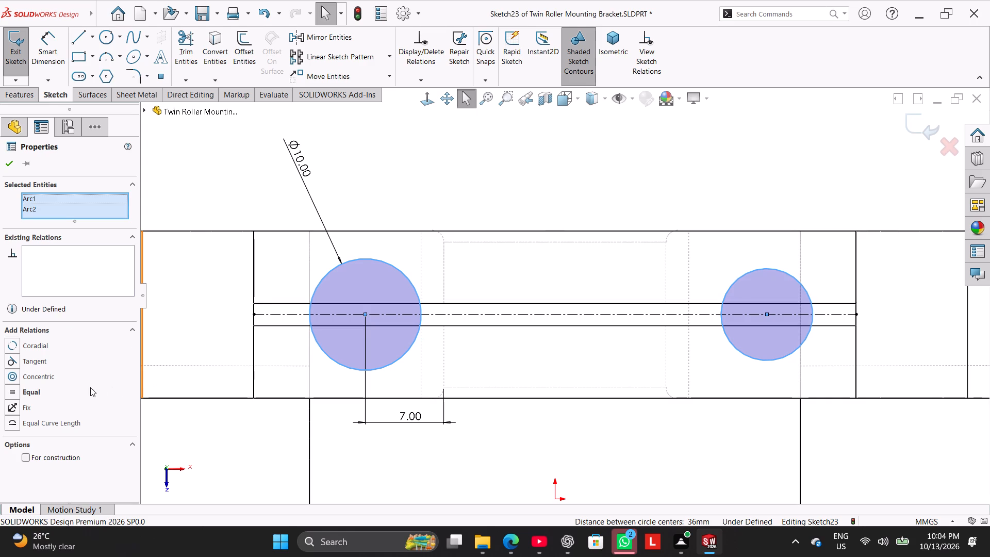
{"action": "left_click", "coordinate": [40, 387]}
{"action": "left_click_drag", "start_coordinate": [459, 191], "coordinate": [439, 201]}
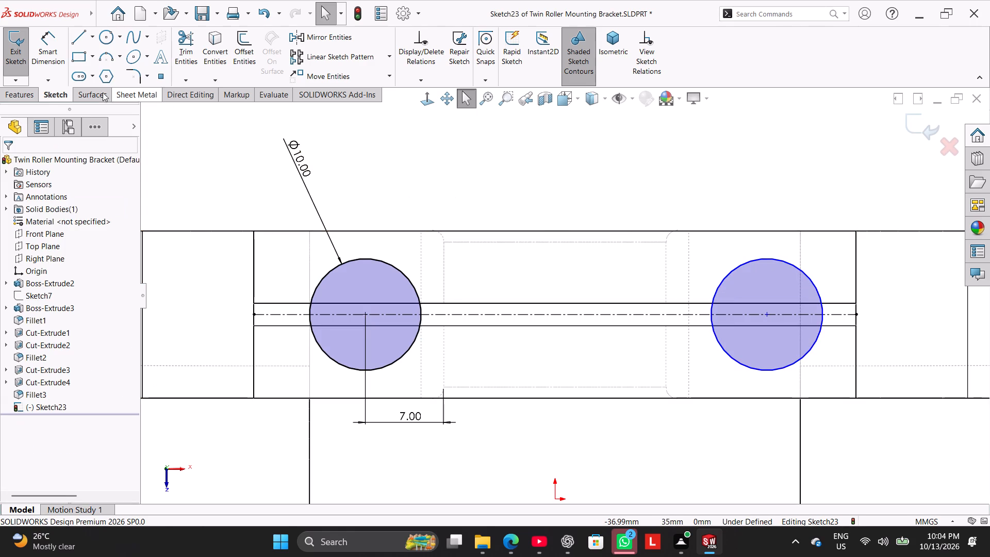
Dimension the right circle's center 7 mm from the inner hidden line on the right side of the hole.
{"action": "left_click", "coordinate": [51, 43]}
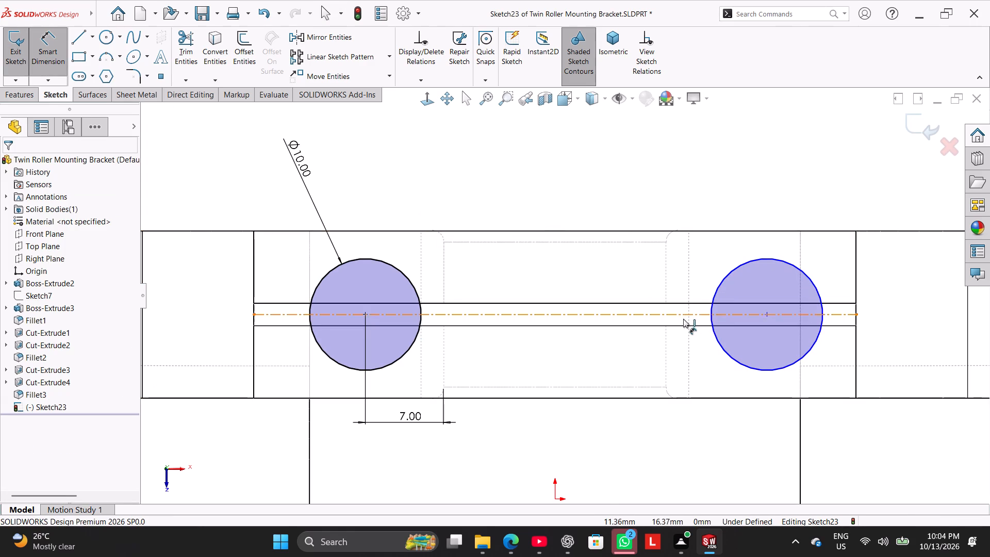
{"action": "left_click", "coordinate": [667, 338]}
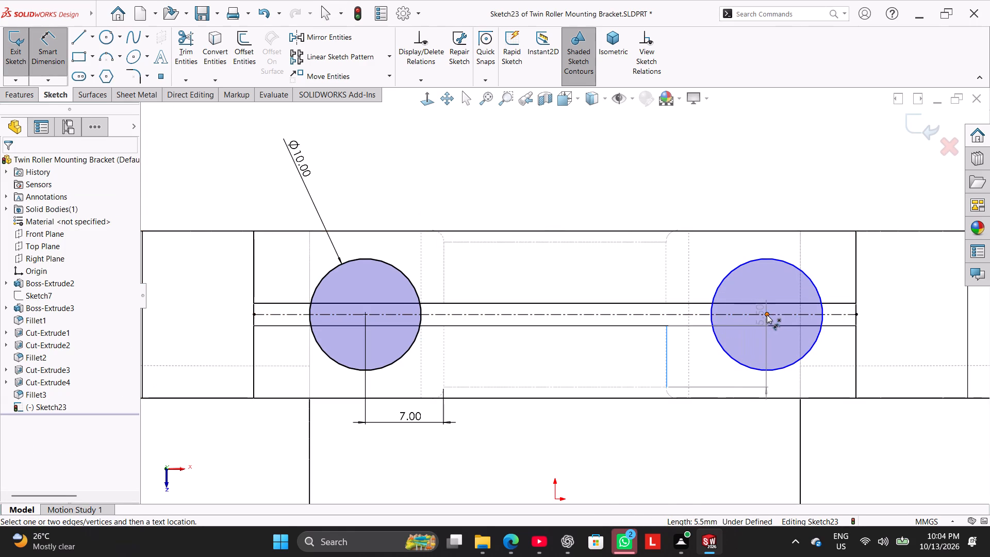
{"action": "left_click", "coordinate": [768, 315]}
{"action": "left_click", "coordinate": [729, 419]}
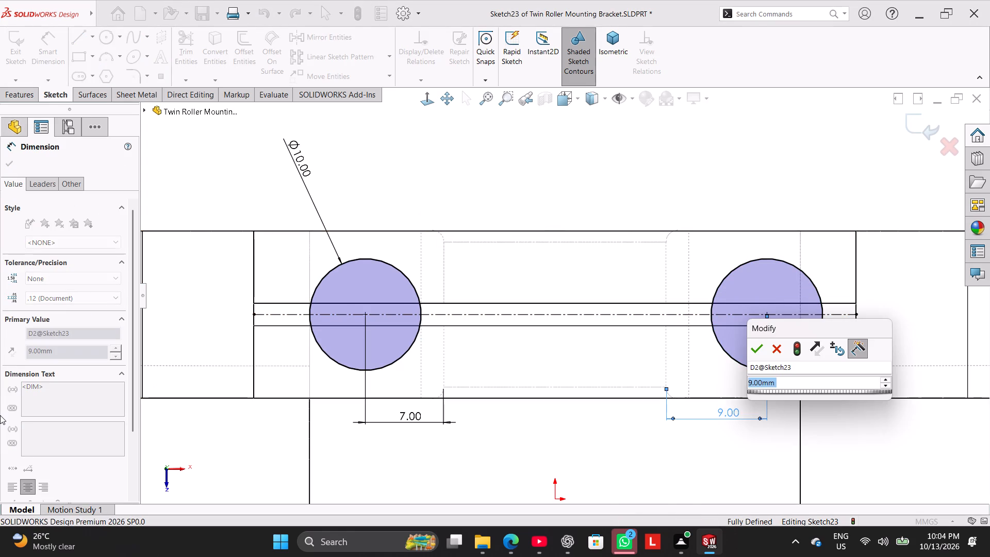
{"action": "key", "text": "7"}
{"action": "key", "text": "Return"}
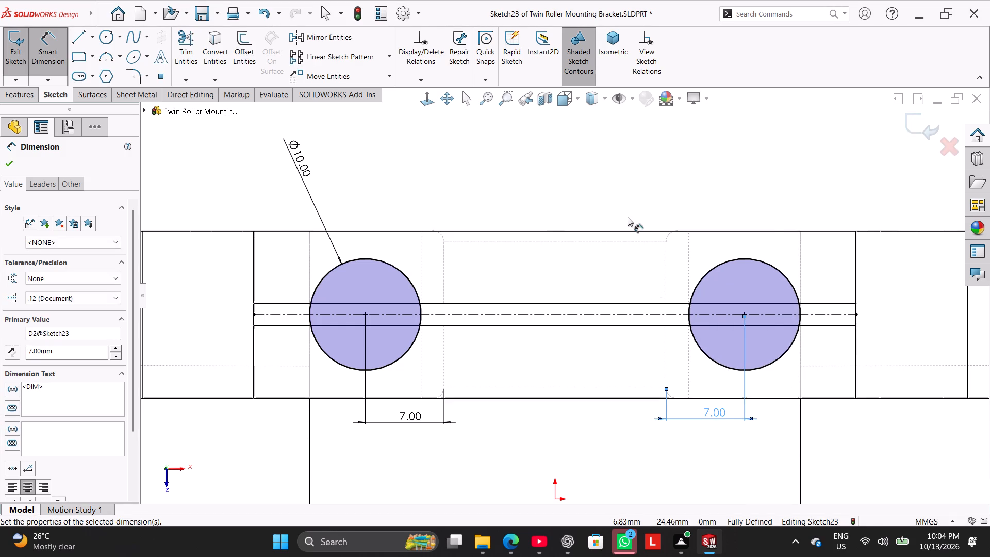
{"action": "right_click", "coordinate": [626, 214]}
{"action": "left_click", "coordinate": [651, 245]}
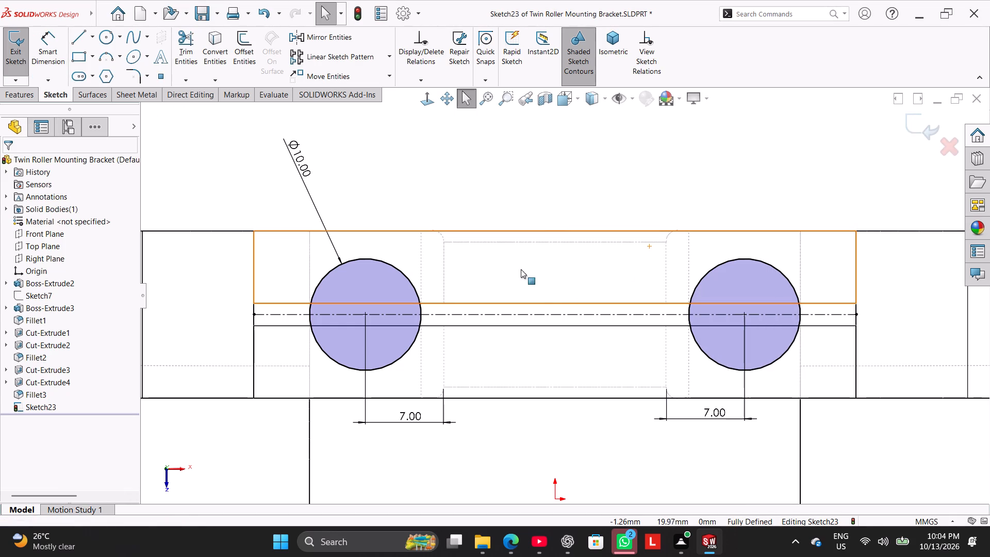
Exit the sketch containing the two circles.
{"action": "scroll", "coordinate": [471, 245], "scroll_direction": "up", "scroll_amount": 3}
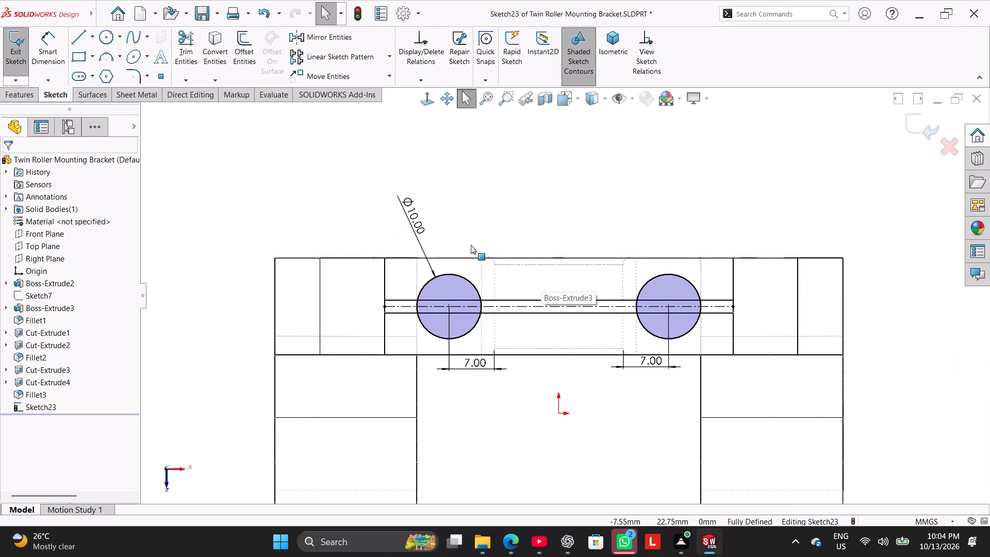
{"action": "scroll", "coordinate": [611, 196], "scroll_direction": "down", "scroll_amount": 2}
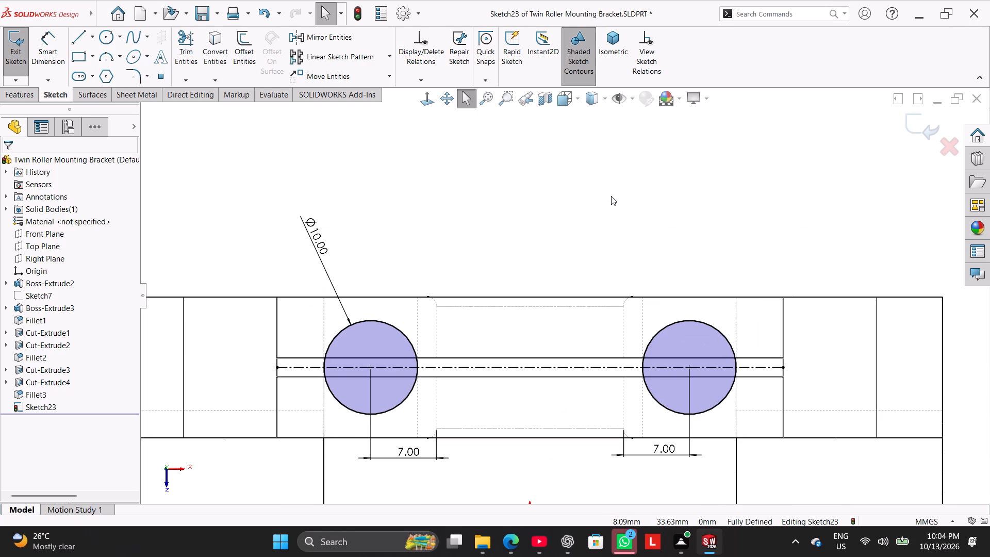
{"action": "right_click_drag", "start_coordinate": [510, 224], "coordinate": [601, 152]}
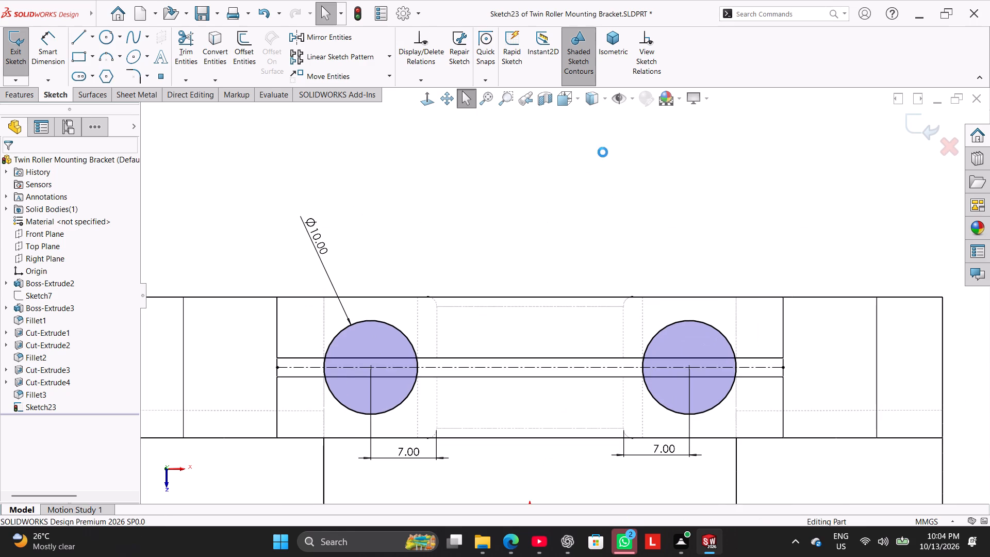
Try an Extruded Cut of the two-circle sketch, in one direction only, Blind, 50 mm deep.
{"action": "right_click_drag", "start_coordinate": [521, 216], "coordinate": [584, 173]}
{"action": "scroll", "coordinate": [580, 151], "scroll_direction": "down", "scroll_amount": 2}
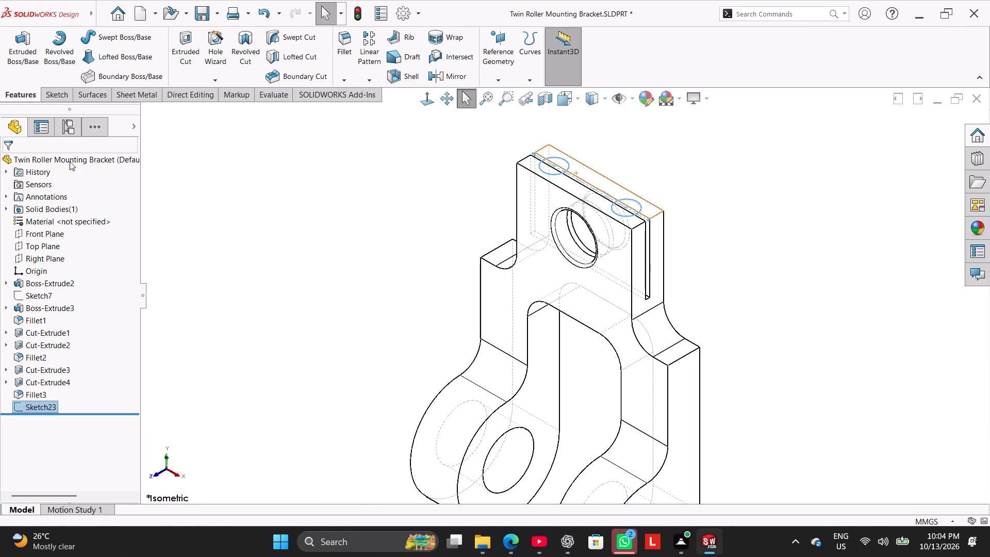
{"action": "left_click", "coordinate": [199, 53]}
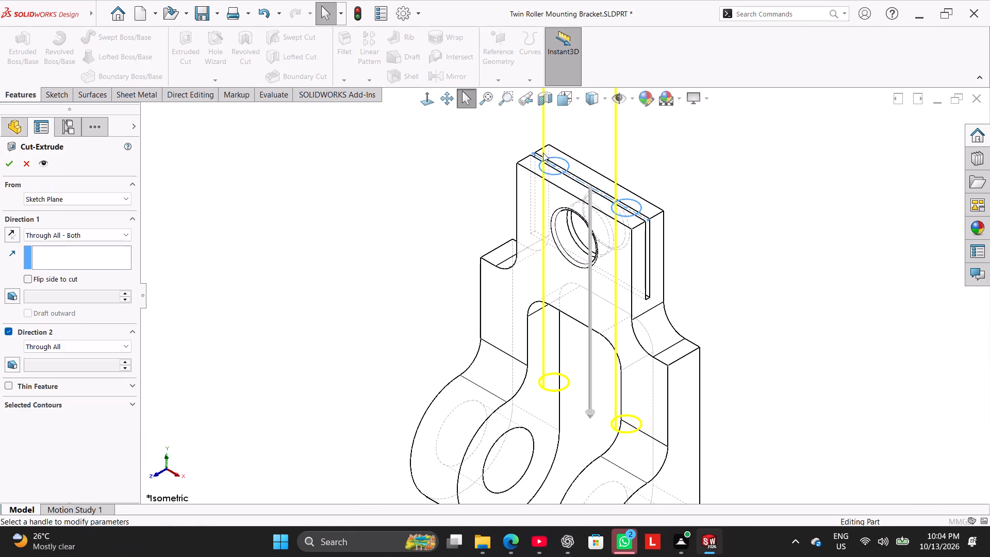
{"action": "scroll", "coordinate": [571, 162], "scroll_direction": "down", "scroll_amount": 2}
{"action": "middle_click_drag", "start_coordinate": [352, 235], "coordinate": [425, 238]}
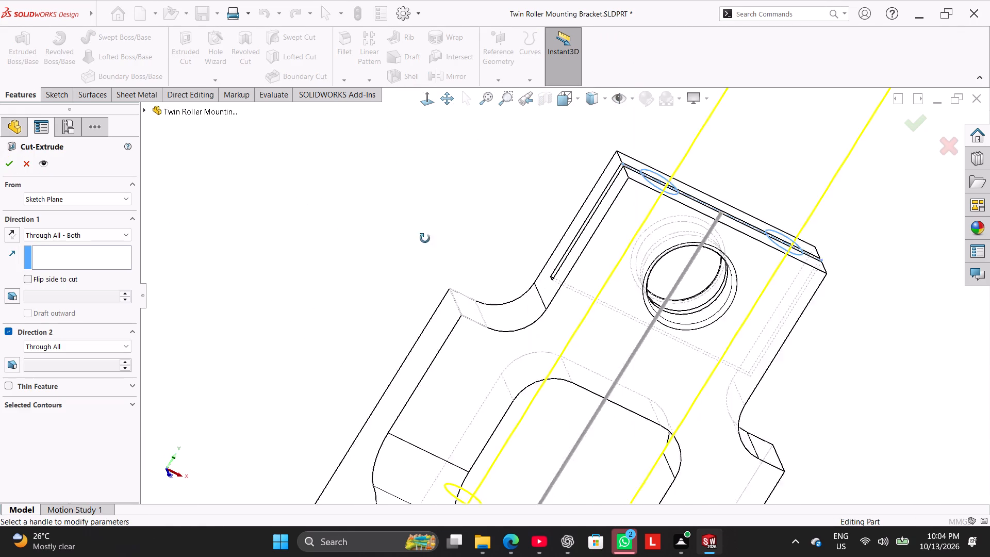
{"action": "middle_click_drag", "start_coordinate": [425, 238], "coordinate": [398, 248]}
{"action": "scroll", "coordinate": [400, 242], "scroll_direction": "up", "scroll_amount": 4}
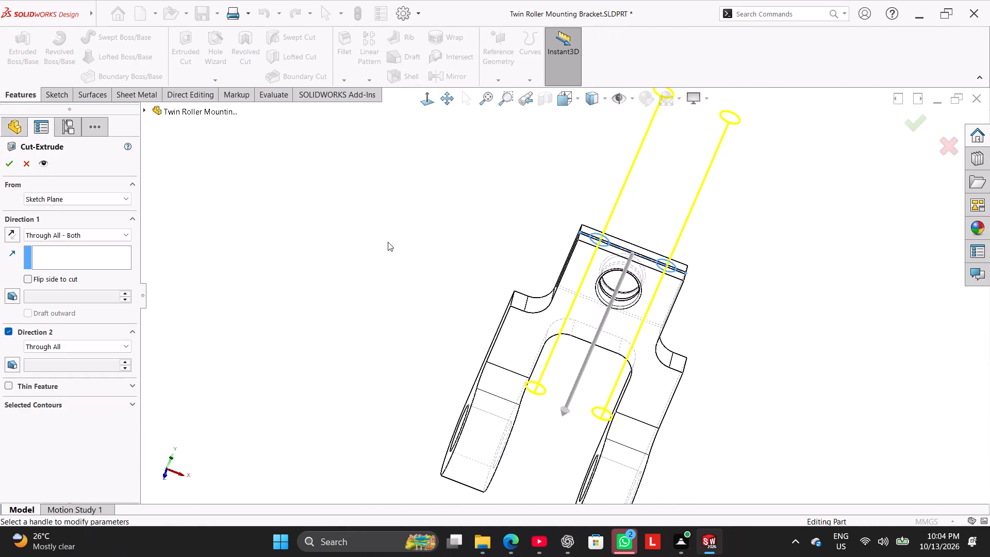
{"action": "left_click", "coordinate": [8, 330]}
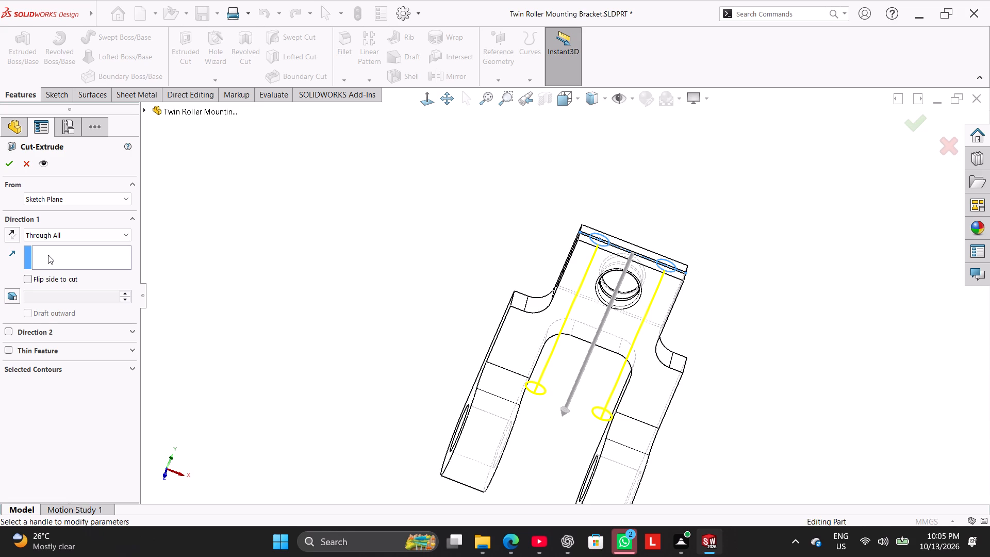
{"action": "left_click", "coordinate": [80, 239]}
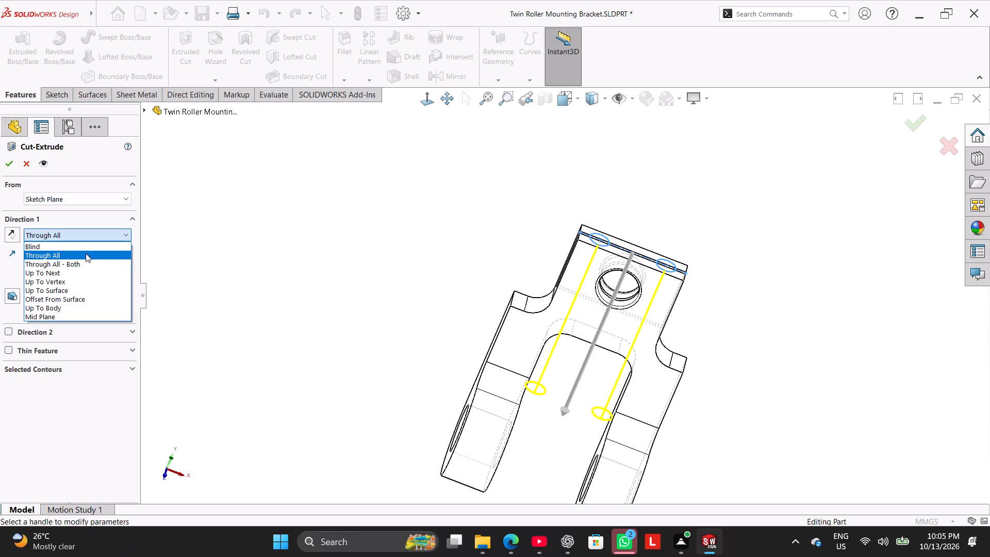
{"action": "left_click", "coordinate": [86, 248]}
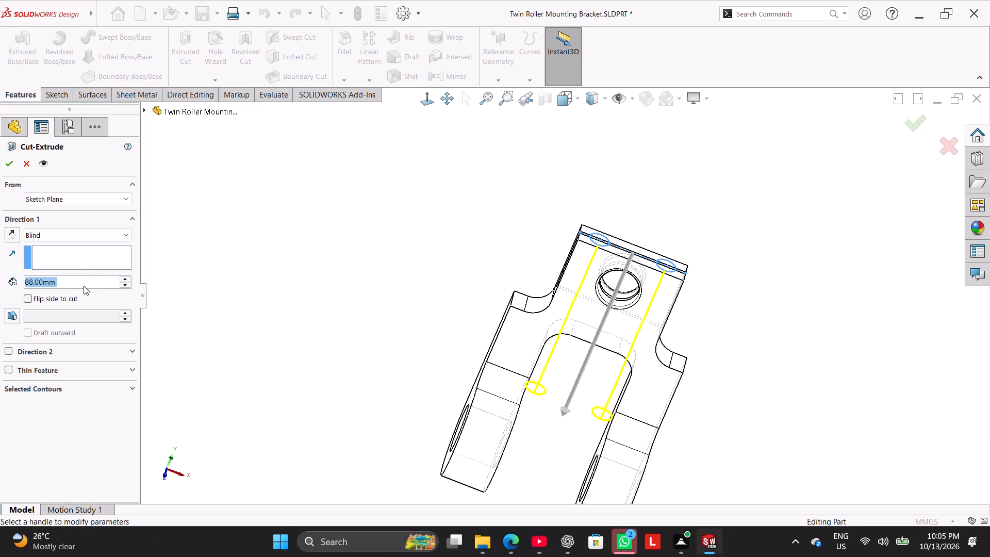
{"action": "type", "text": "50"}
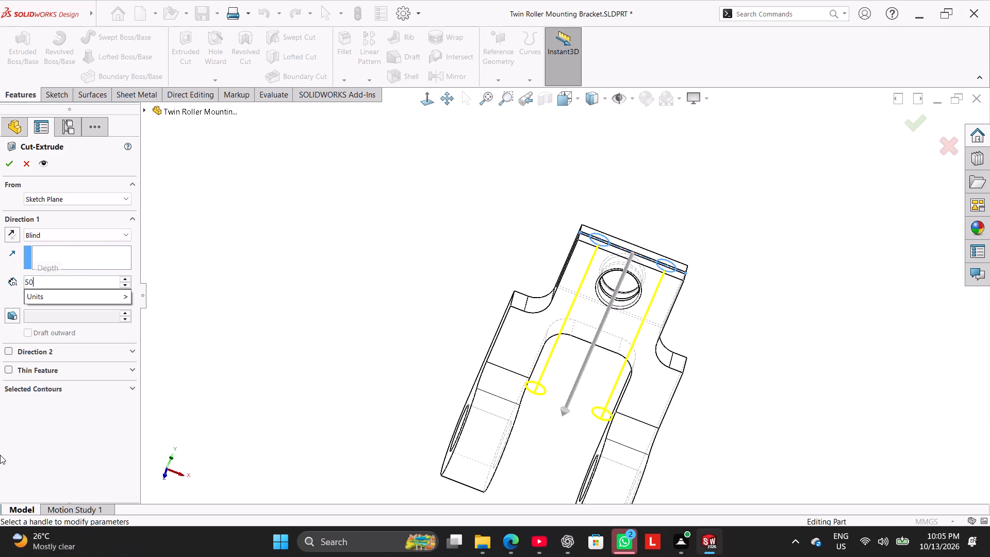
{"action": "key", "text": "Return"}
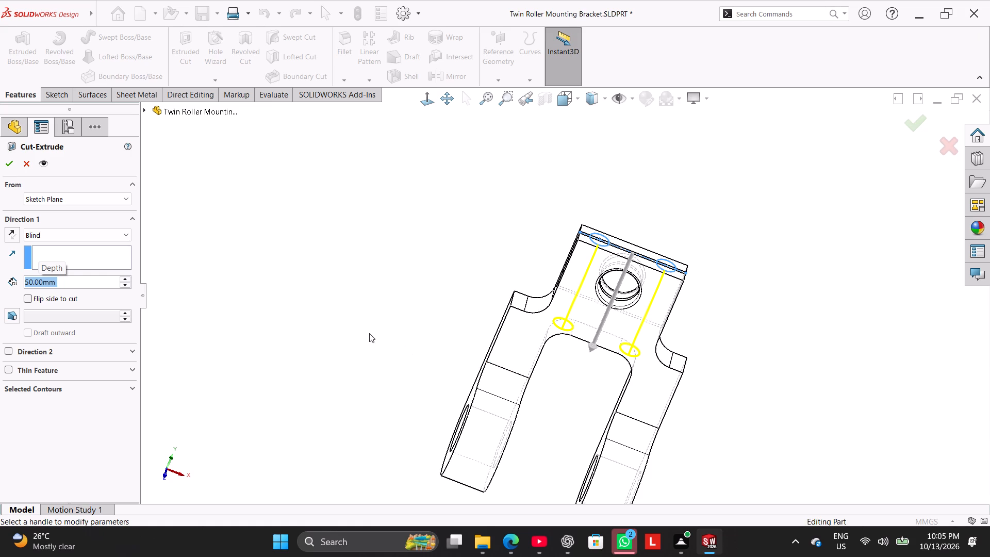
{"action": "left_click", "coordinate": [8, 167]}
{"action": "right_click", "coordinate": [250, 358]}
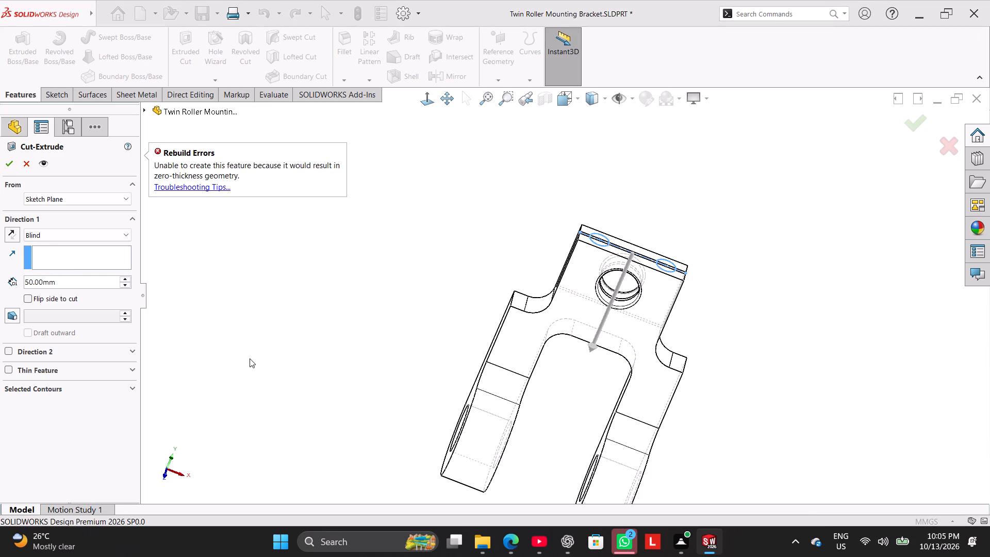
{"action": "left_click", "coordinate": [8, 159]}
{"action": "left_click", "coordinate": [8, 166]}
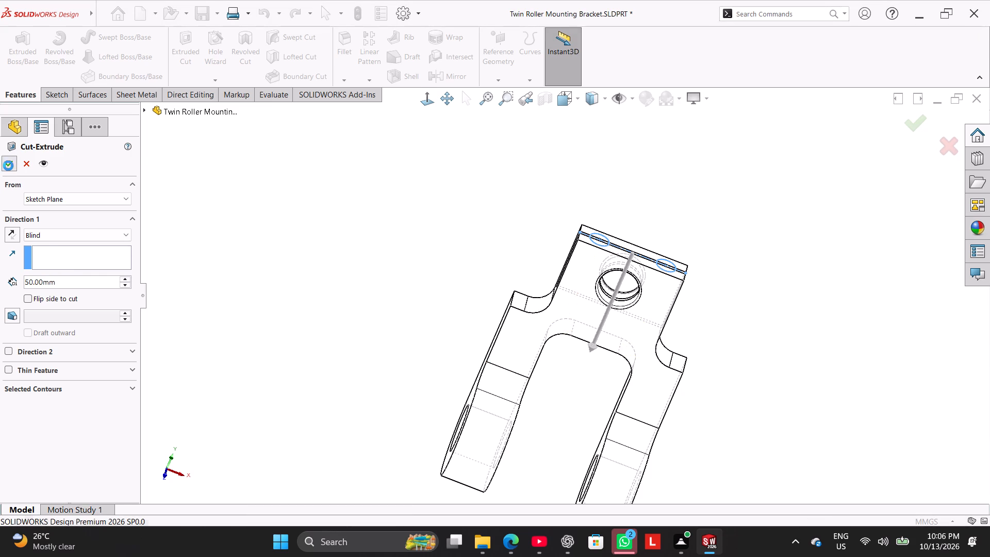
Change the display style to Shaded With Edges.
{"action": "left_click", "coordinate": [605, 98]}
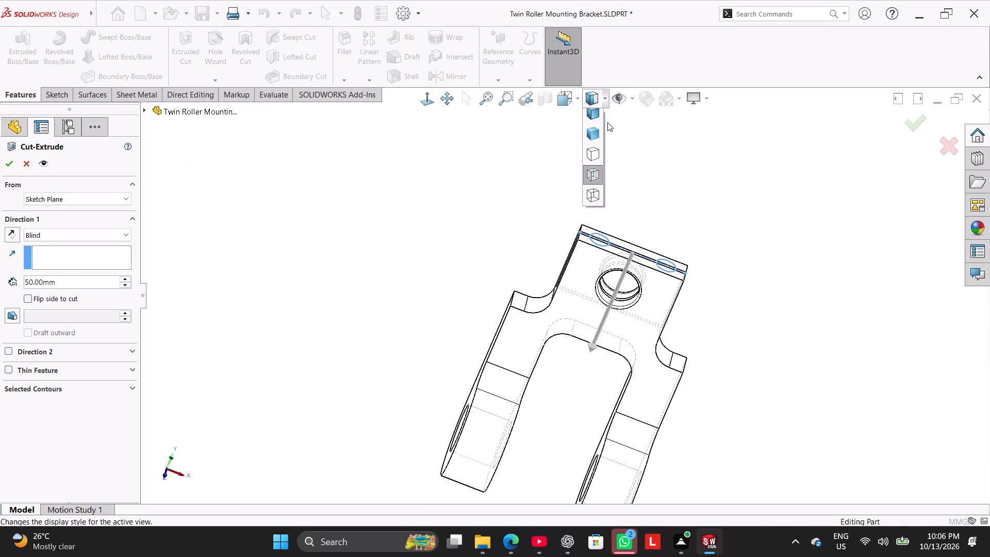
{"action": "left_click", "coordinate": [597, 122]}
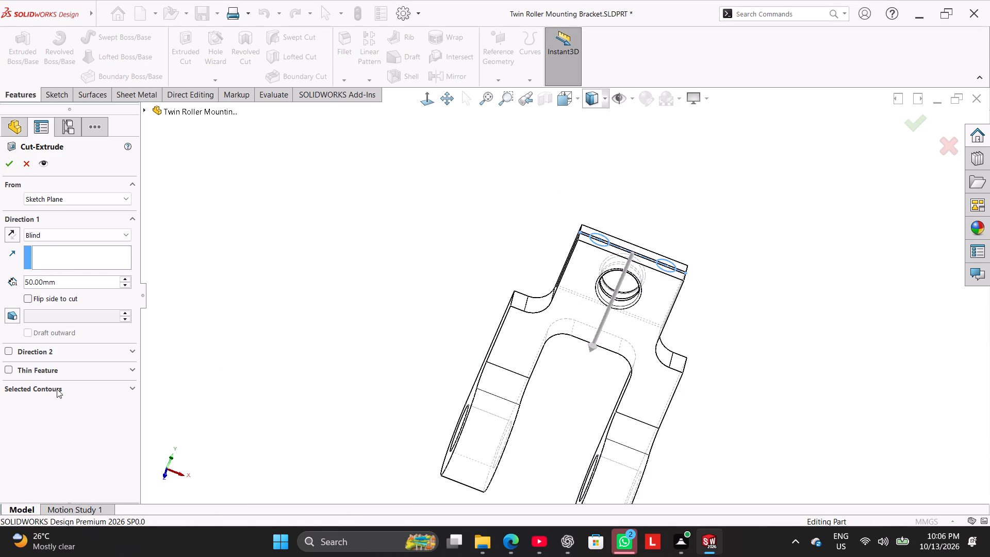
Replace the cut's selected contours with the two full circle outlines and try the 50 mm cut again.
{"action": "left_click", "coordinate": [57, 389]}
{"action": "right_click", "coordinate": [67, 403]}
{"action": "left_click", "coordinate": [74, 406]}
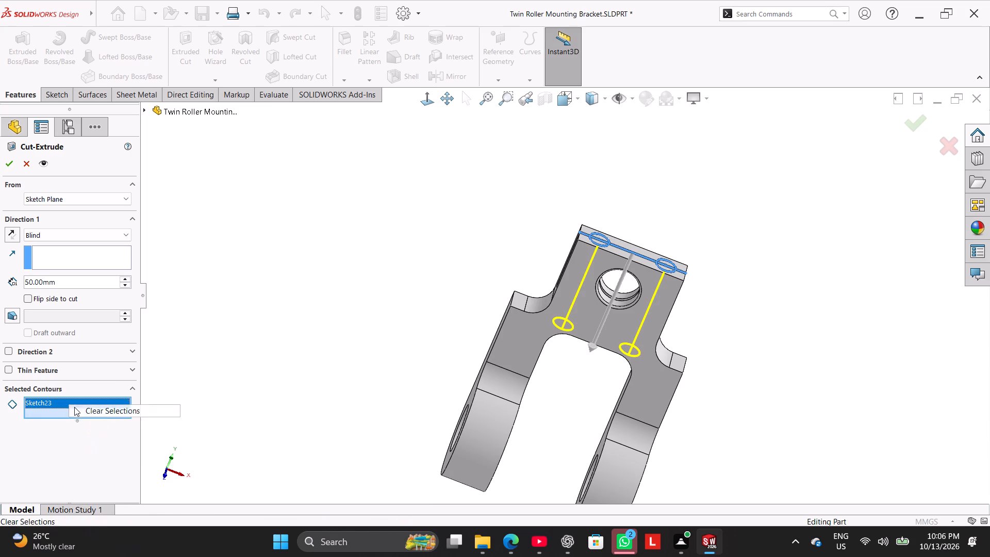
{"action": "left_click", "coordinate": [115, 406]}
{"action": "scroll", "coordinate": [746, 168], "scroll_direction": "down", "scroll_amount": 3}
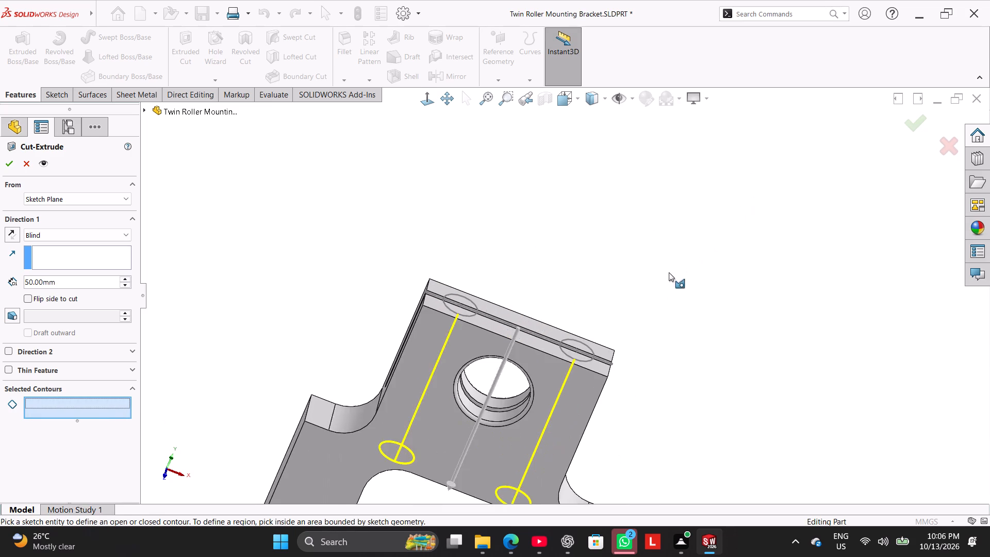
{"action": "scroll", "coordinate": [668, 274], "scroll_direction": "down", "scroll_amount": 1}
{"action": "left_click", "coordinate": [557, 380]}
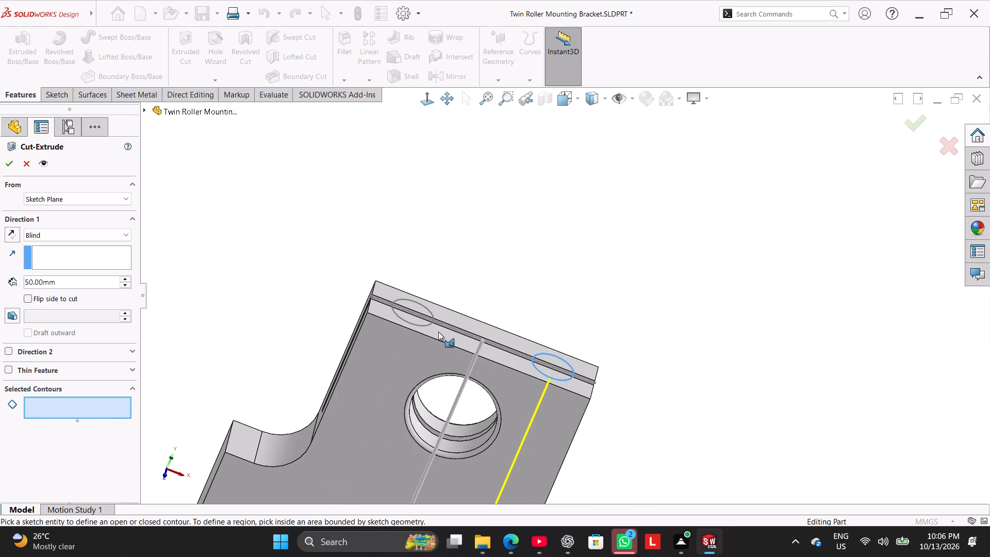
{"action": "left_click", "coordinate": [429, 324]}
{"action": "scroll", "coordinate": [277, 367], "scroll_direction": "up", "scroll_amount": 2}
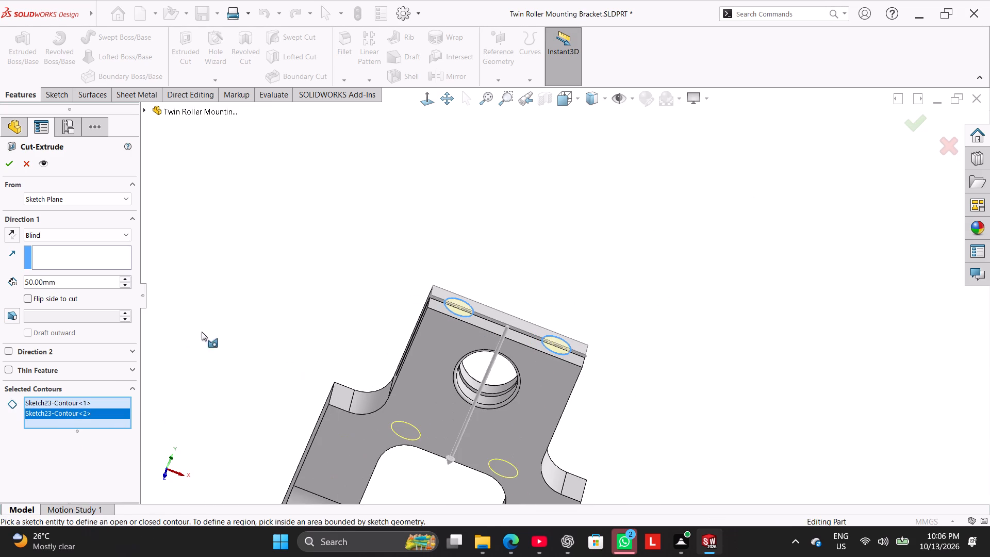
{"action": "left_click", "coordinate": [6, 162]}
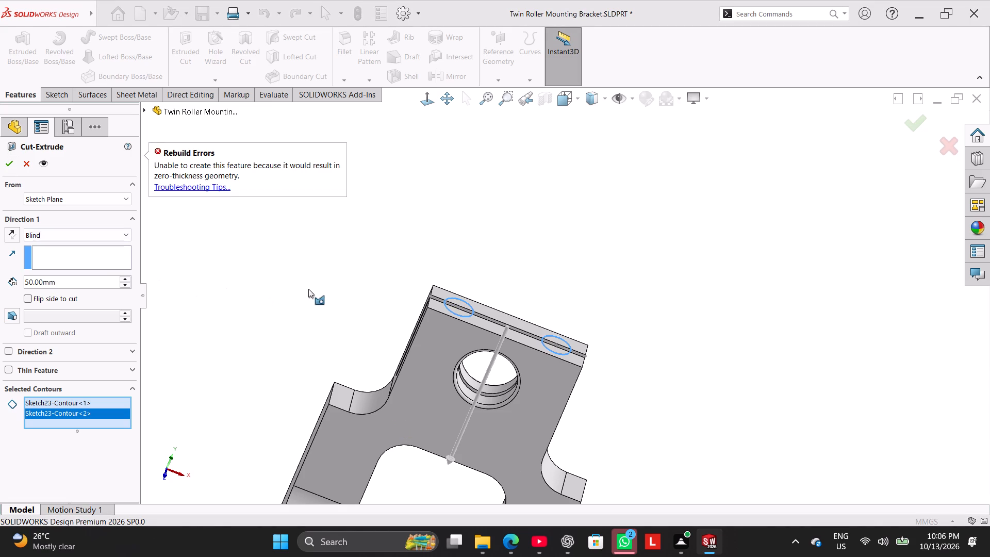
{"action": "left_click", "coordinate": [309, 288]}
Replace the cut's selected contours with the four half-circle regions of both circles and try the 50 mm cut.
{"action": "middle_click_drag", "start_coordinate": [476, 247], "coordinate": [440, 340]}
{"action": "scroll", "coordinate": [419, 388], "scroll_direction": "down", "scroll_amount": 4}
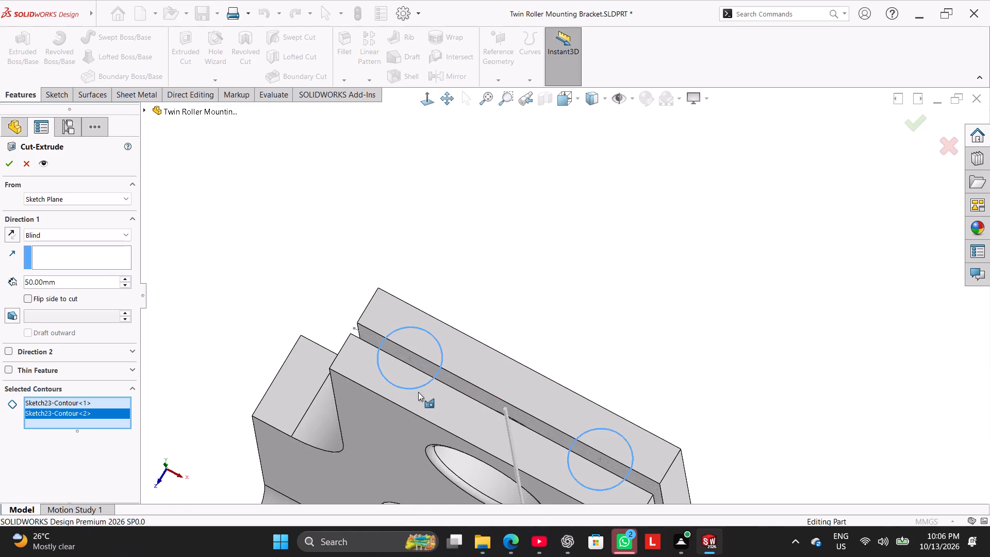
{"action": "scroll", "coordinate": [418, 392], "scroll_direction": "down", "scroll_amount": 3}
{"action": "right_click", "coordinate": [89, 407]}
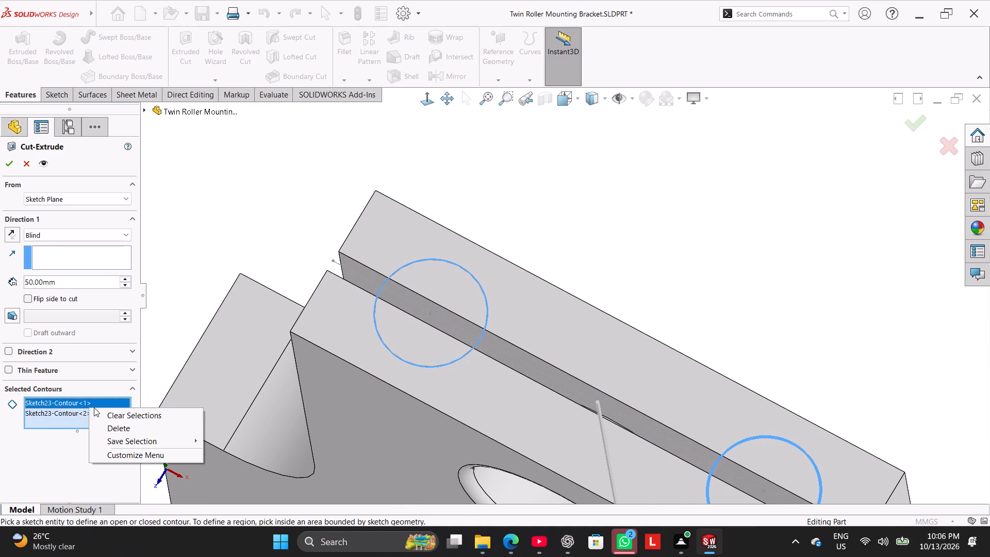
{"action": "left_click", "coordinate": [107, 416]}
{"action": "left_click", "coordinate": [422, 336]}
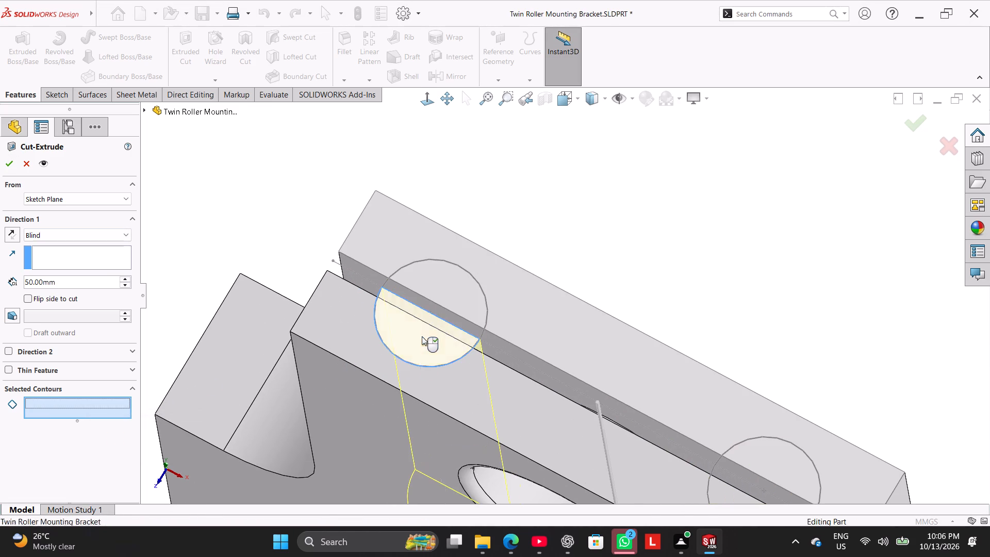
{"action": "left_click", "coordinate": [445, 300]}
{"action": "scroll", "coordinate": [774, 464], "scroll_direction": "up", "scroll_amount": 1}
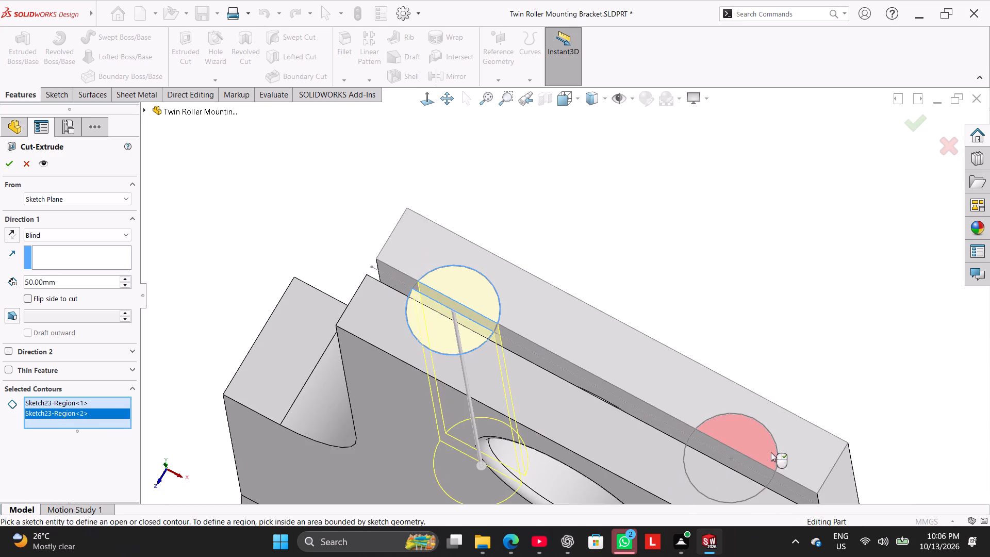
{"action": "left_click", "coordinate": [723, 479]}
{"action": "left_click", "coordinate": [737, 447]}
{"action": "scroll", "coordinate": [615, 464], "scroll_direction": "up", "scroll_amount": 3}
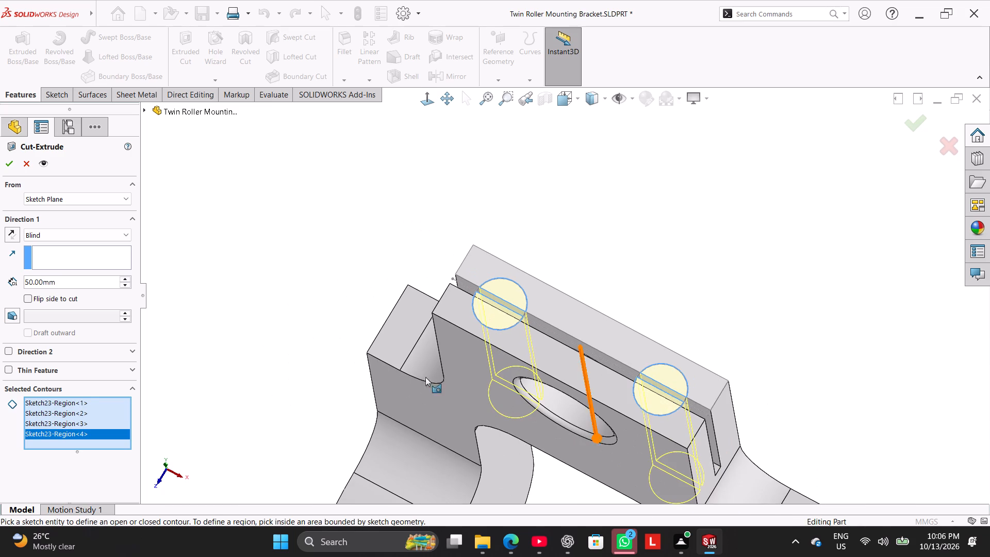
{"action": "left_click", "coordinate": [8, 165]}
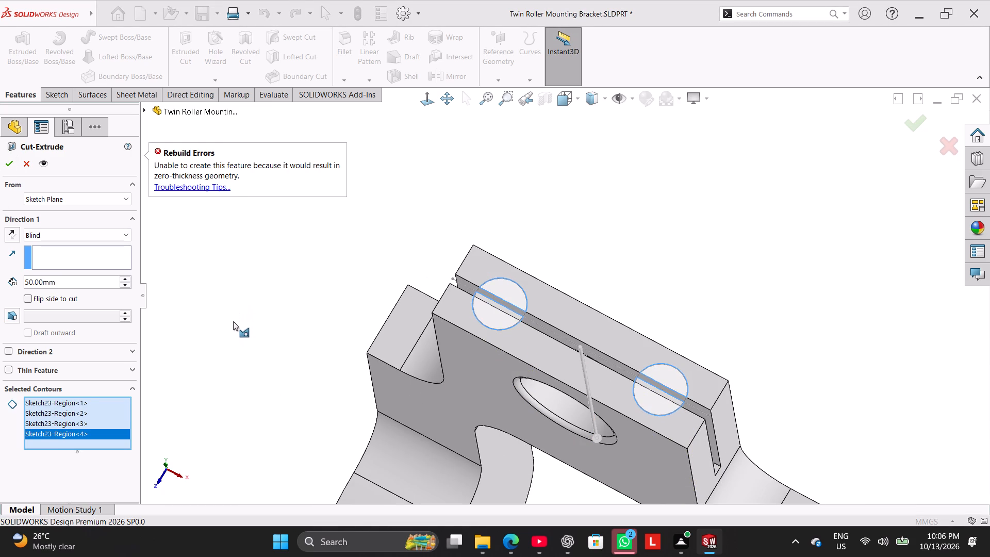
Set the cut depth to 40 mm and apply the cut for both holes in the upper block.
{"action": "middle_click_drag", "start_coordinate": [339, 303], "coordinate": [424, 225]}
{"action": "middle_click_drag", "start_coordinate": [403, 287], "coordinate": [408, 219]}
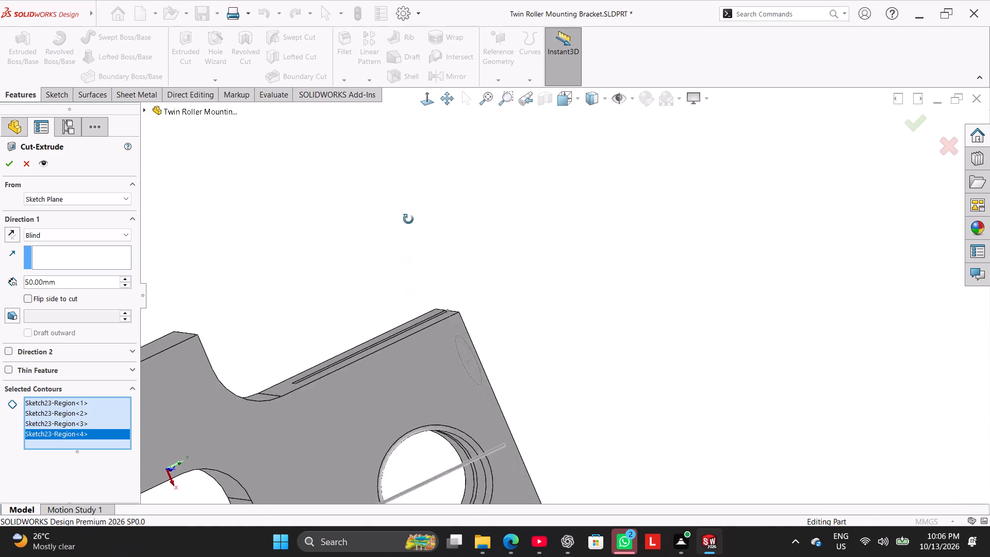
{"action": "middle_click_drag", "start_coordinate": [408, 219], "coordinate": [406, 249]}
{"action": "scroll", "coordinate": [407, 266], "scroll_direction": "up", "scroll_amount": 4}
{"action": "middle_click_drag", "start_coordinate": [424, 423], "coordinate": [421, 323]}
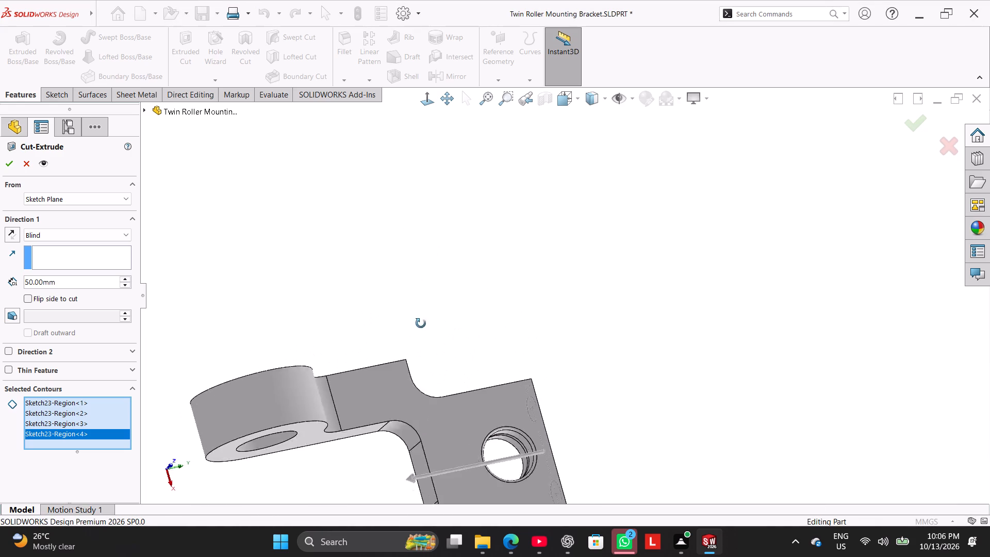
{"action": "middle_click_drag", "start_coordinate": [421, 323], "coordinate": [410, 313]}
{"action": "right_click_drag", "start_coordinate": [379, 340], "coordinate": [501, 236]}
{"action": "scroll", "coordinate": [541, 295], "scroll_direction": "down", "scroll_amount": 4}
{"action": "double_click", "coordinate": [47, 281]}
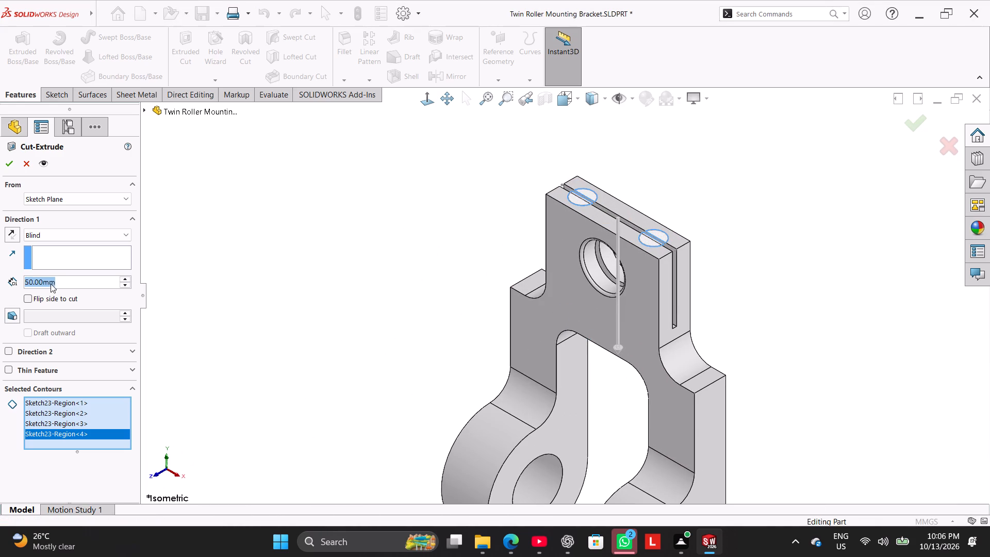
{"action": "type", "text": "40"}
{"action": "key", "text": "Return"}
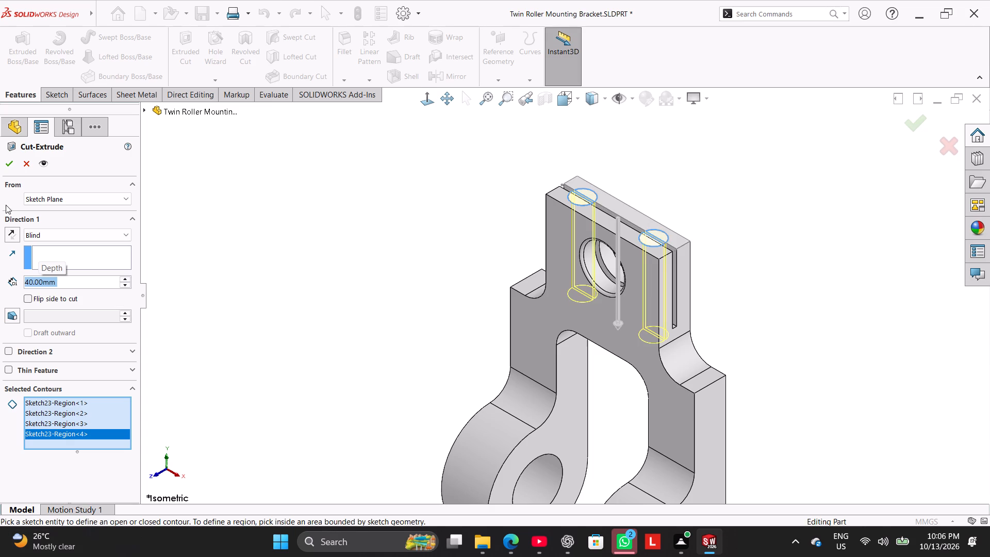
{"action": "left_click", "coordinate": [9, 166]}
{"action": "left_click", "coordinate": [371, 260]}
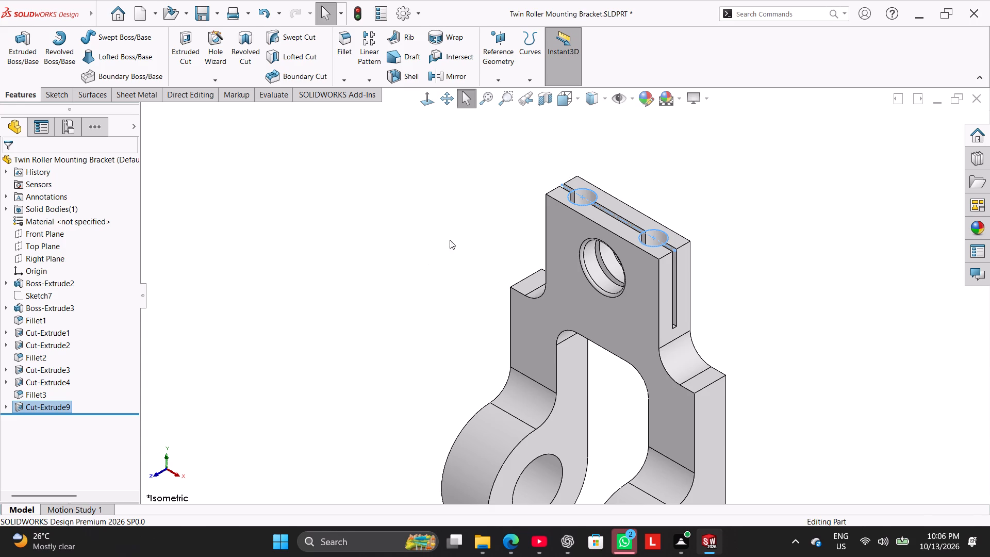
Inspect the two new holes and the slot in the upper block from several angles.
{"action": "scroll", "coordinate": [586, 163], "scroll_direction": "down", "scroll_amount": 3}
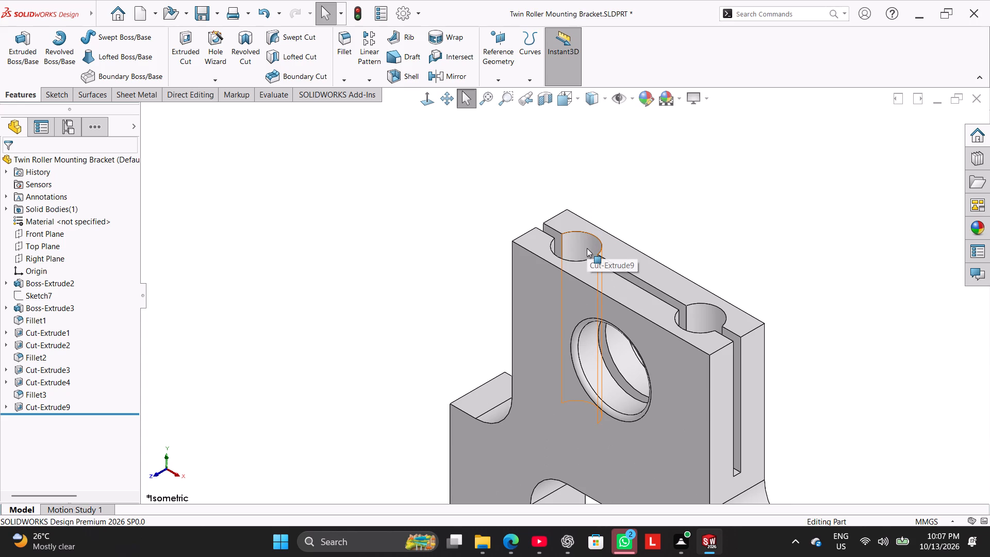
{"action": "middle_click_drag", "start_coordinate": [633, 223], "coordinate": [642, 364]}
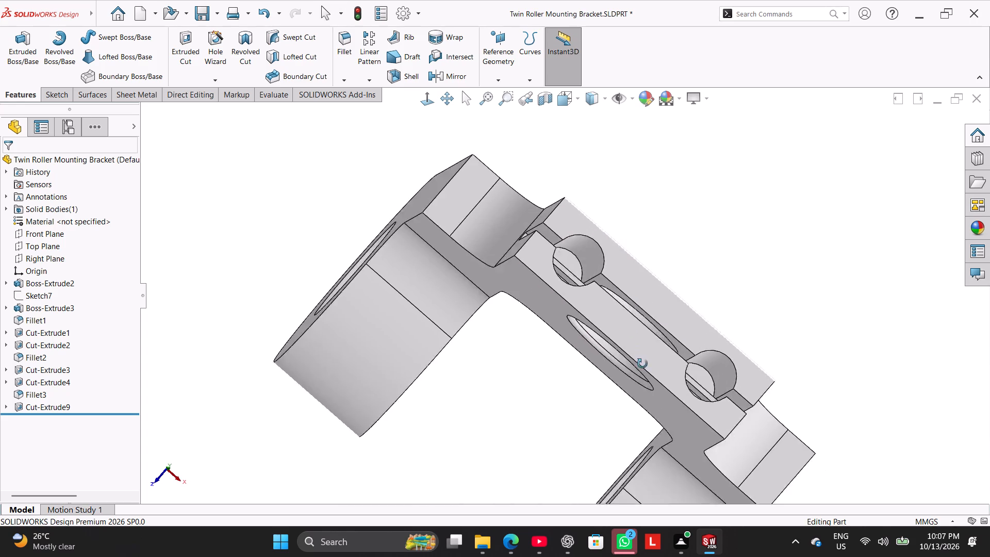
{"action": "middle_click_drag", "start_coordinate": [642, 364], "coordinate": [649, 339]}
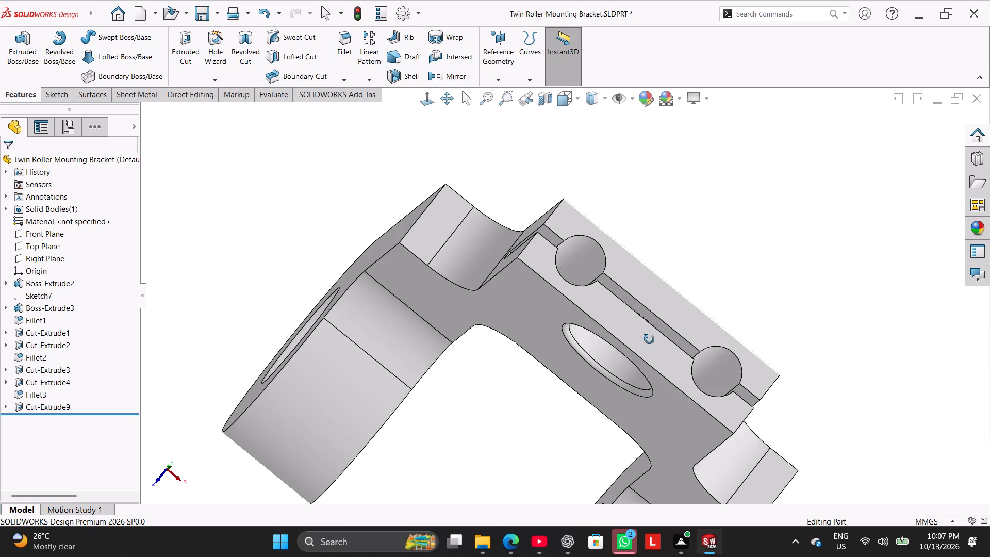
{"action": "middle_click_drag", "start_coordinate": [649, 339], "coordinate": [651, 335]}
{"action": "middle_click_drag", "start_coordinate": [666, 244], "coordinate": [657, 285]}
{"action": "scroll", "coordinate": [620, 265], "scroll_direction": "down", "scroll_amount": 1}
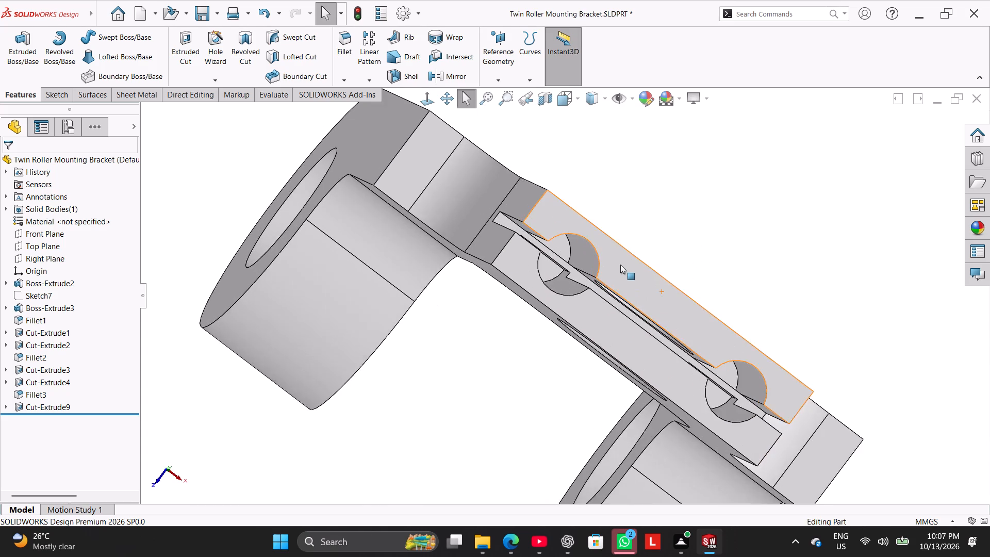
{"action": "scroll", "coordinate": [620, 265], "scroll_direction": "down", "scroll_amount": 1}
{"action": "middle_click_drag", "start_coordinate": [472, 373], "coordinate": [451, 323]}
{"action": "scroll", "coordinate": [440, 256], "scroll_direction": "up", "scroll_amount": 4}
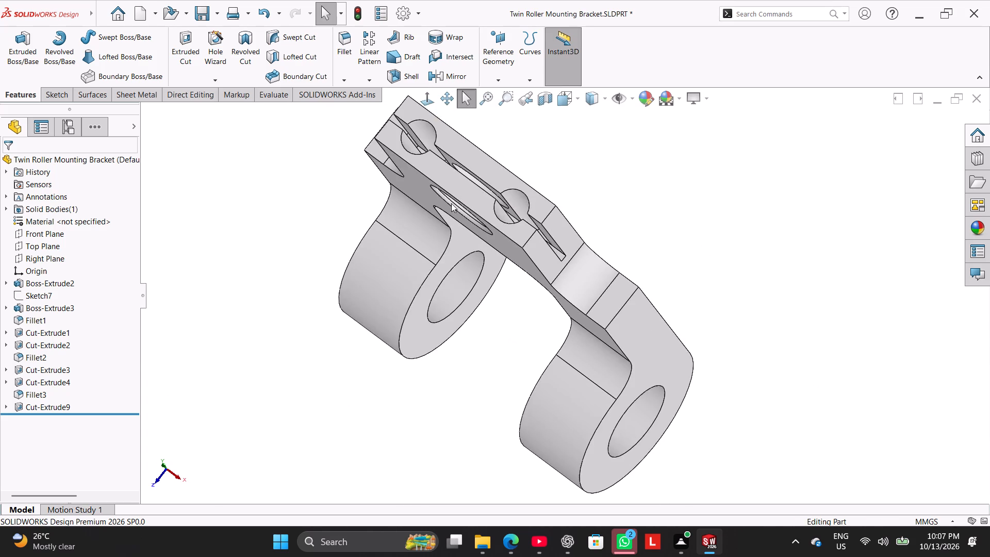
{"action": "scroll", "coordinate": [455, 194], "scroll_direction": "up", "scroll_amount": 2}
{"action": "middle_click_drag", "start_coordinate": [470, 165], "coordinate": [479, 199]}
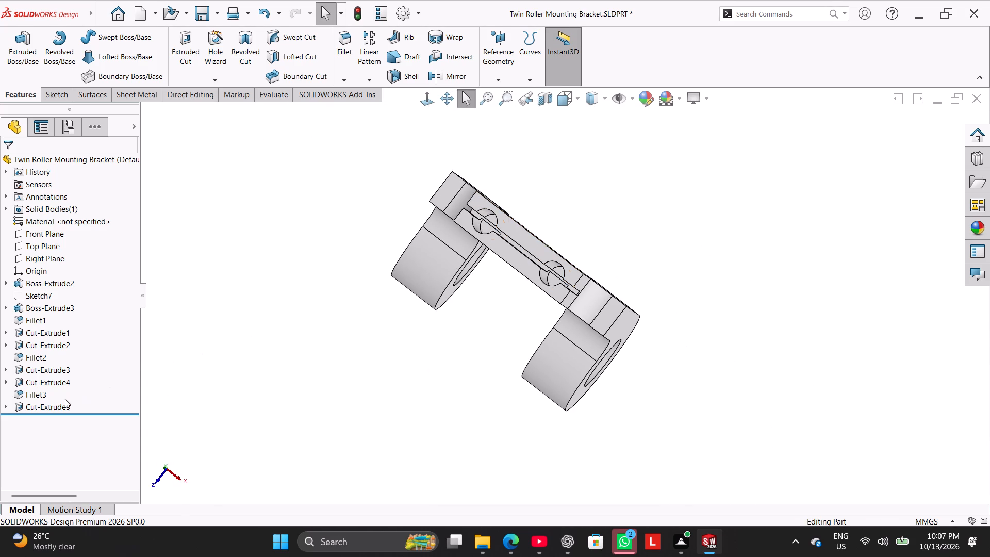
Edit the two-hole cut in the upper block, clear all its selected contours and apply it to the whole sketch.
{"action": "right_click", "coordinate": [54, 409]}
{"action": "left_click", "coordinate": [67, 305]}
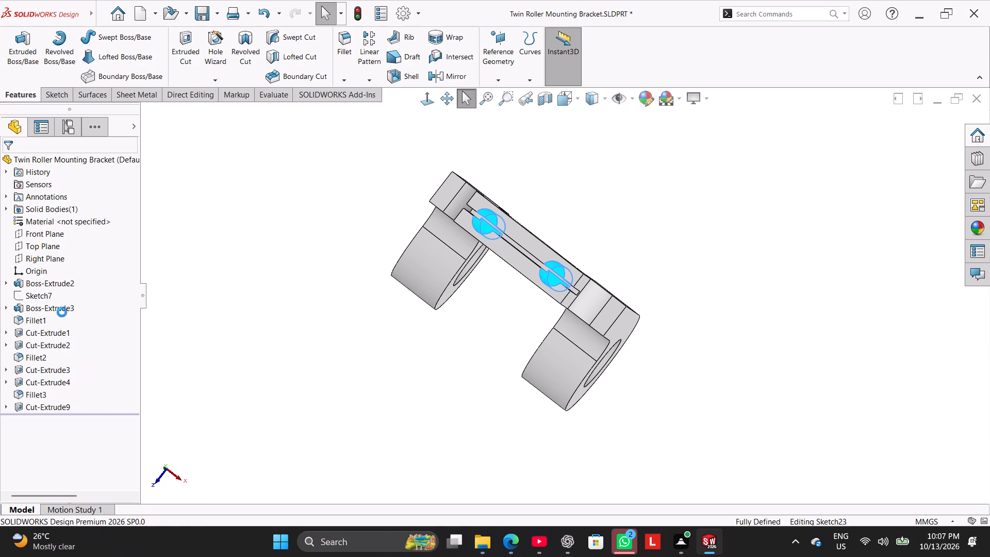
{"action": "scroll", "coordinate": [492, 197], "scroll_direction": "down", "scroll_amount": 5}
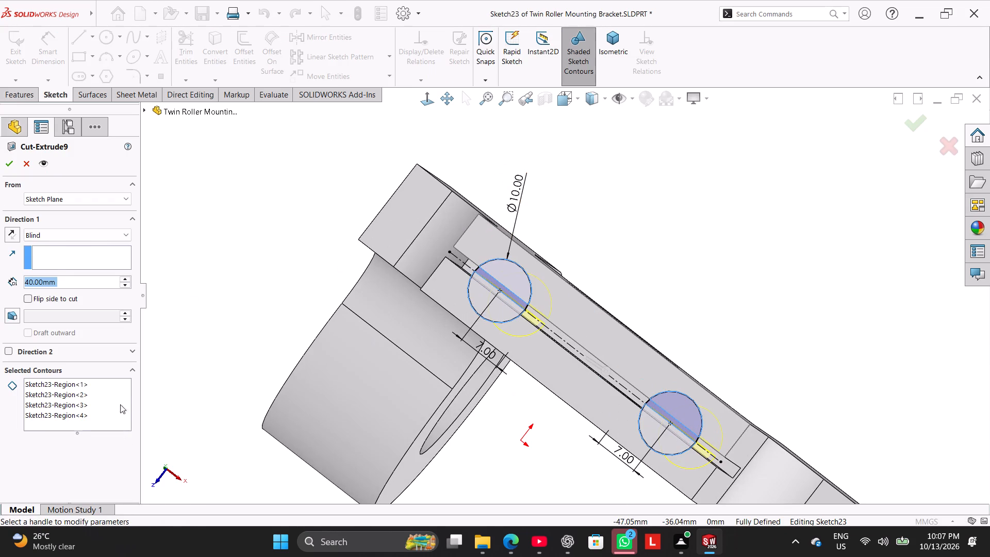
{"action": "right_click", "coordinate": [115, 399]}
{"action": "left_click", "coordinate": [135, 404]}
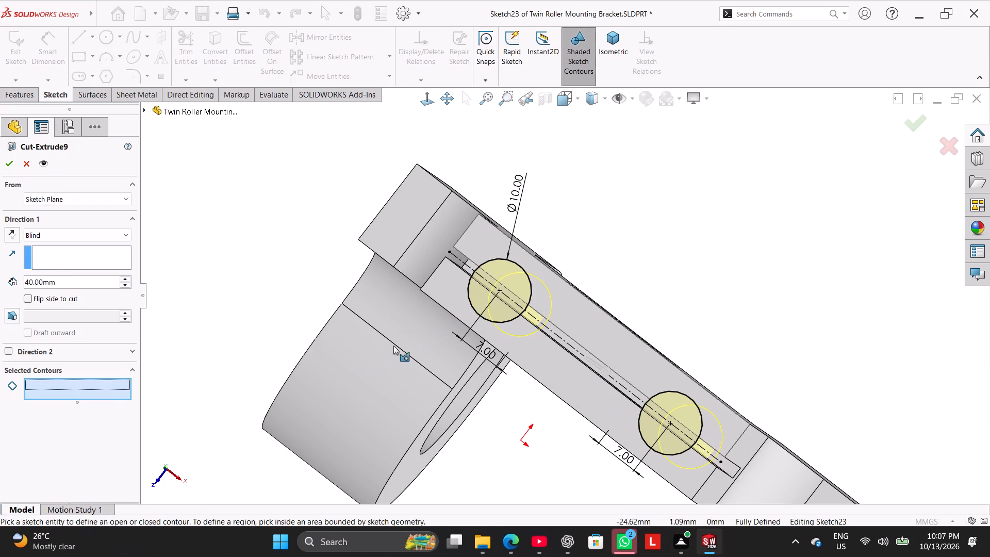
{"action": "left_click", "coordinate": [8, 167]}
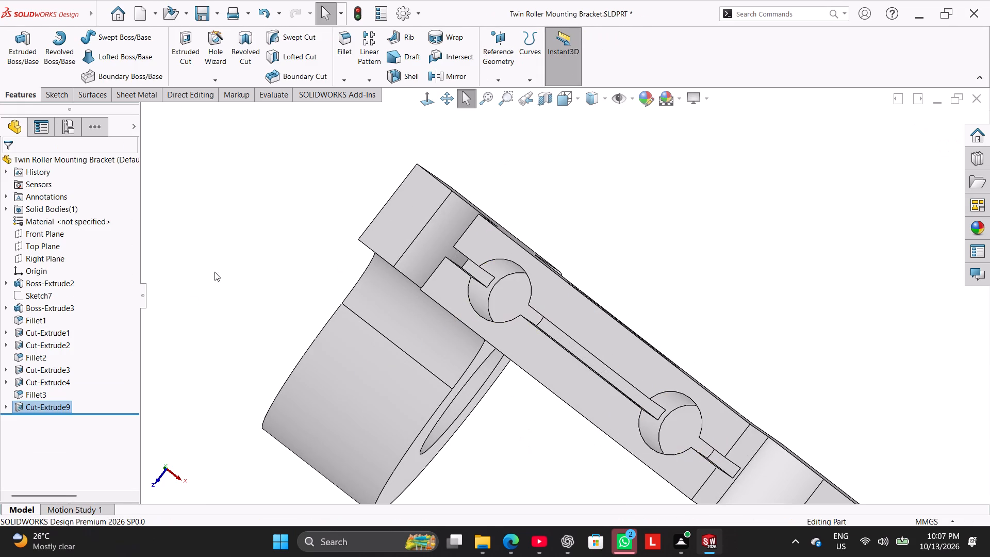
{"action": "left_click", "coordinate": [214, 272]}
{"action": "middle_click", "coordinate": [292, 306]}
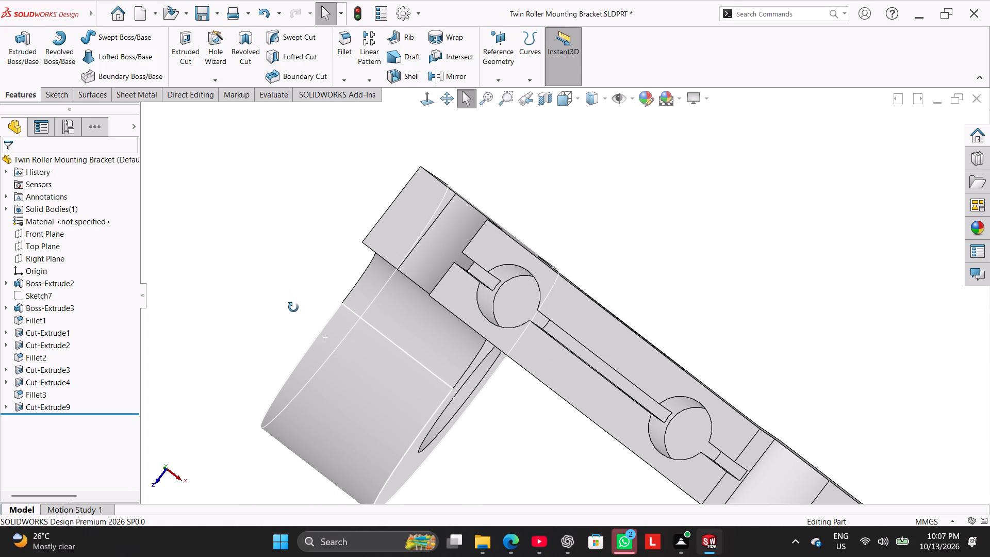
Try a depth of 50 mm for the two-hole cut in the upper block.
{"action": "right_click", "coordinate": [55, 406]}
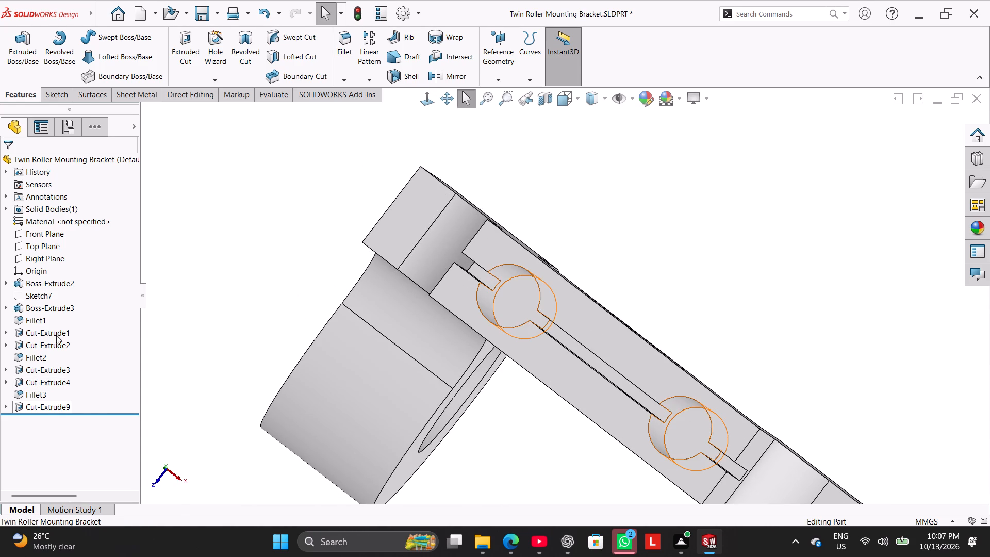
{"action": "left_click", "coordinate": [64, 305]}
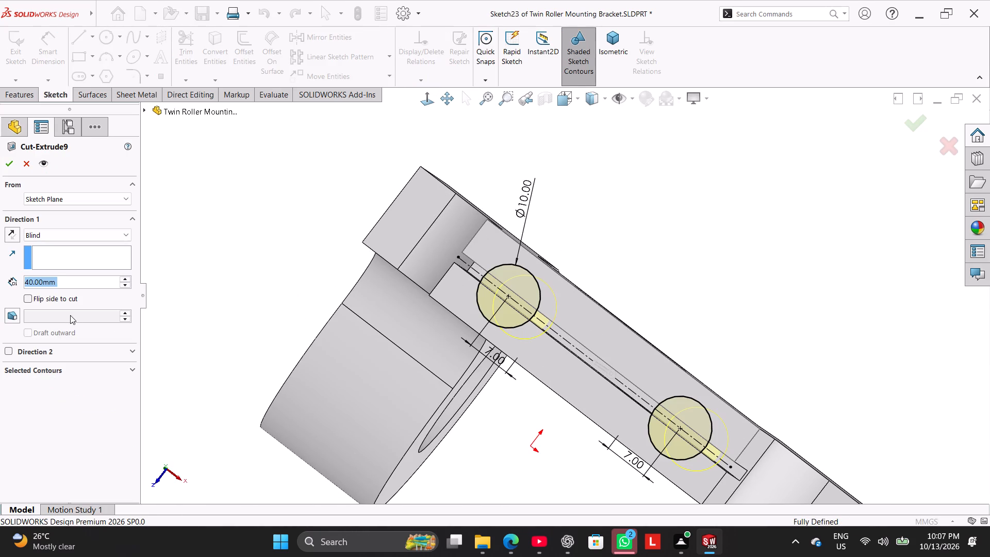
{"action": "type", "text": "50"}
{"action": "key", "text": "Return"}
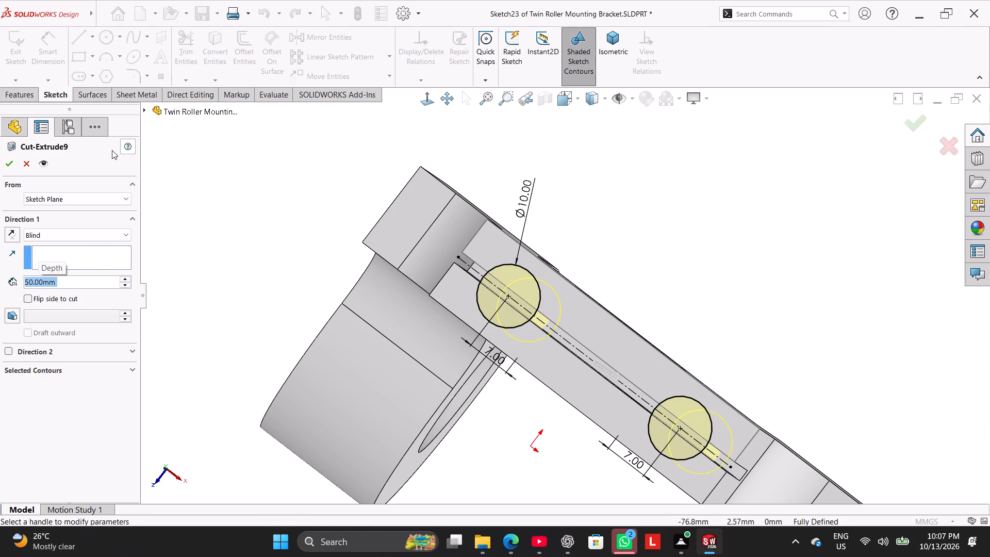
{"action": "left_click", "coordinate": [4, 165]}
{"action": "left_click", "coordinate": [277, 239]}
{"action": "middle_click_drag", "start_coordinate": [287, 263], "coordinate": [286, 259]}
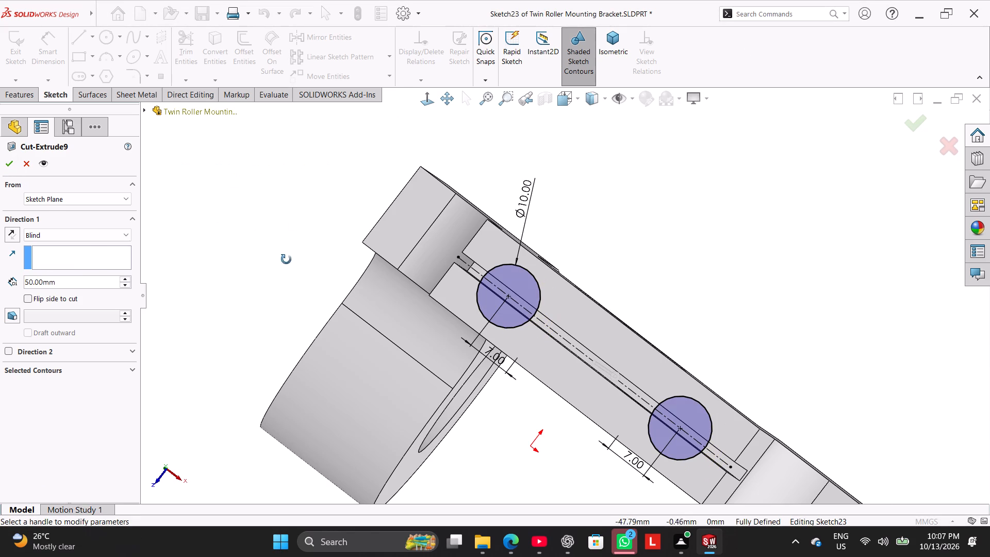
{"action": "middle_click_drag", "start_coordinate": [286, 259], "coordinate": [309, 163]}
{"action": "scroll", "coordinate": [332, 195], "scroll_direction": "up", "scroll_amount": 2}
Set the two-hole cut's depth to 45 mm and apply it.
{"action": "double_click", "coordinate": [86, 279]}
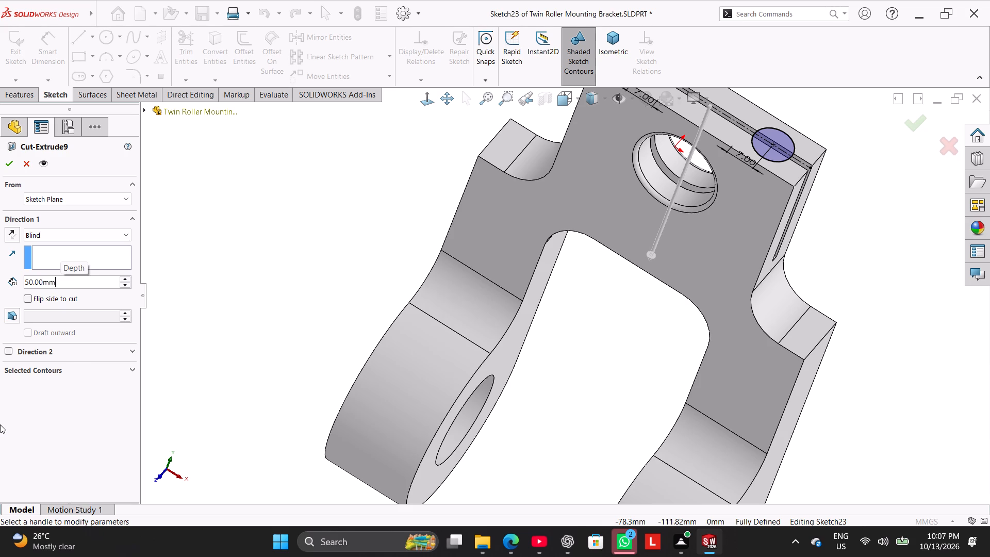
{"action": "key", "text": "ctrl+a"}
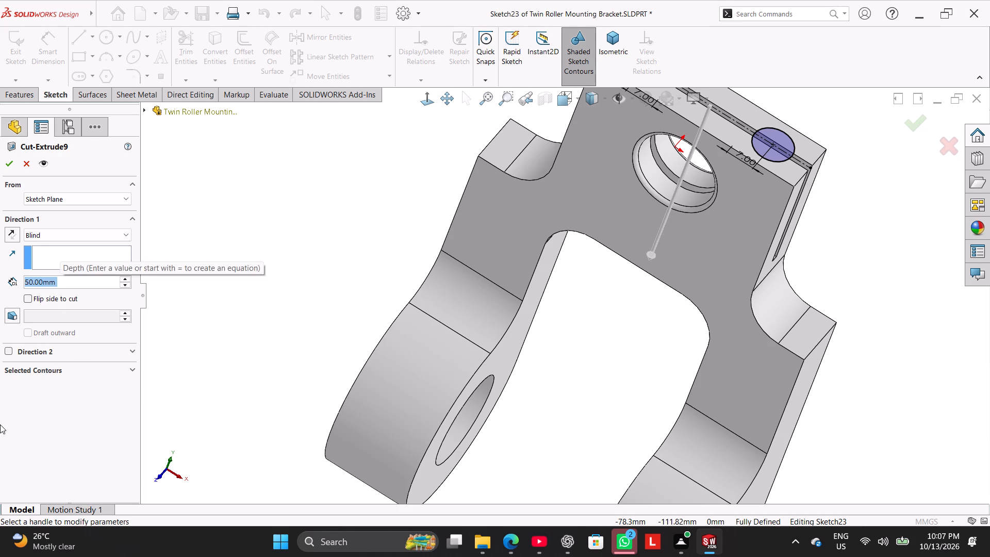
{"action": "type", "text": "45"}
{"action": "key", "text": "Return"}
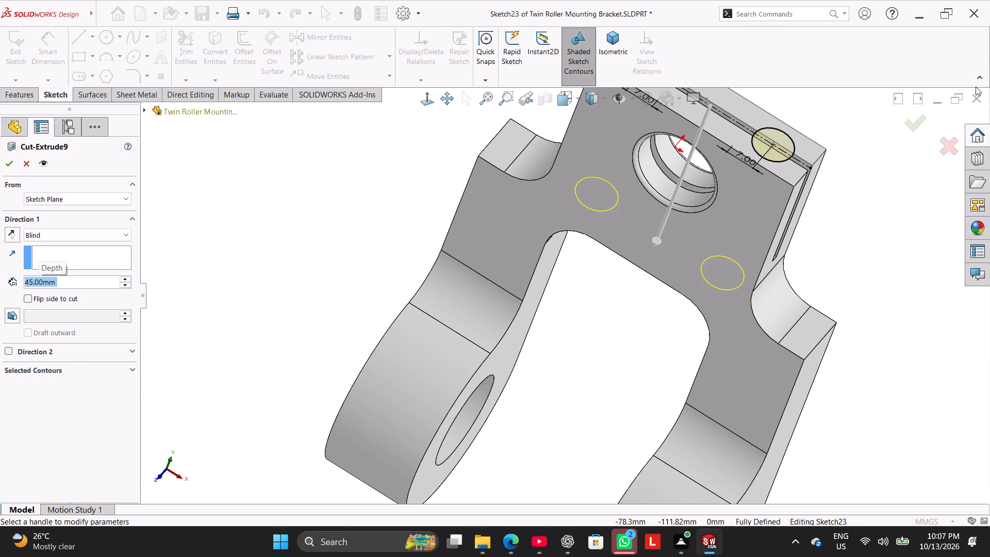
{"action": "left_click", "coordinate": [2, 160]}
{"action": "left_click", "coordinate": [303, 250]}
Create a section view on the Front Plane offset by -14 mm, cutting lengthwise through both holes in the upper block.
{"action": "middle_click_drag", "start_coordinate": [488, 226], "coordinate": [543, 124]}
{"action": "middle_click_drag", "start_coordinate": [581, 214], "coordinate": [576, 205]}
{"action": "scroll", "coordinate": [576, 205], "scroll_direction": "up", "scroll_amount": 2}
{"action": "left_click", "coordinate": [539, 101]}
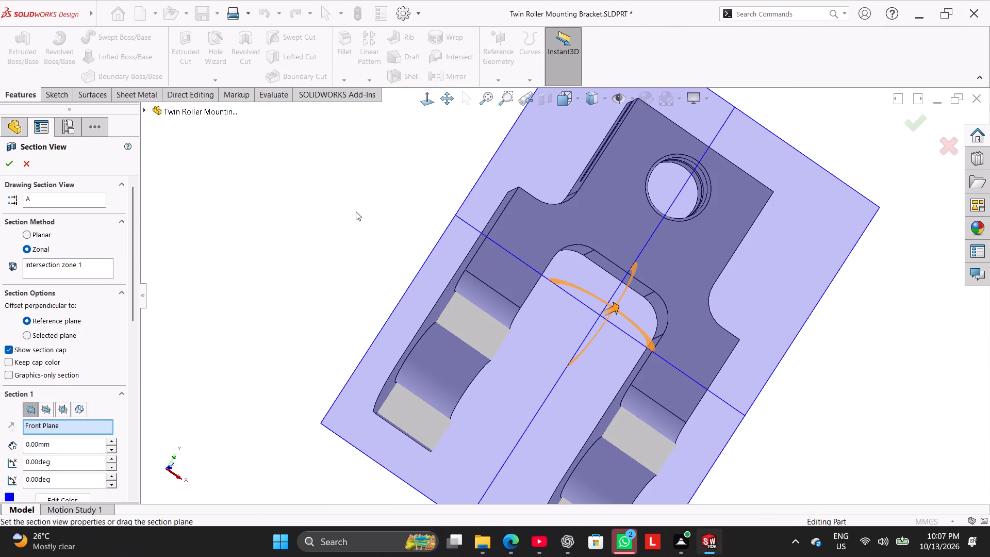
{"action": "middle_click_drag", "start_coordinate": [356, 211], "coordinate": [425, 307]}
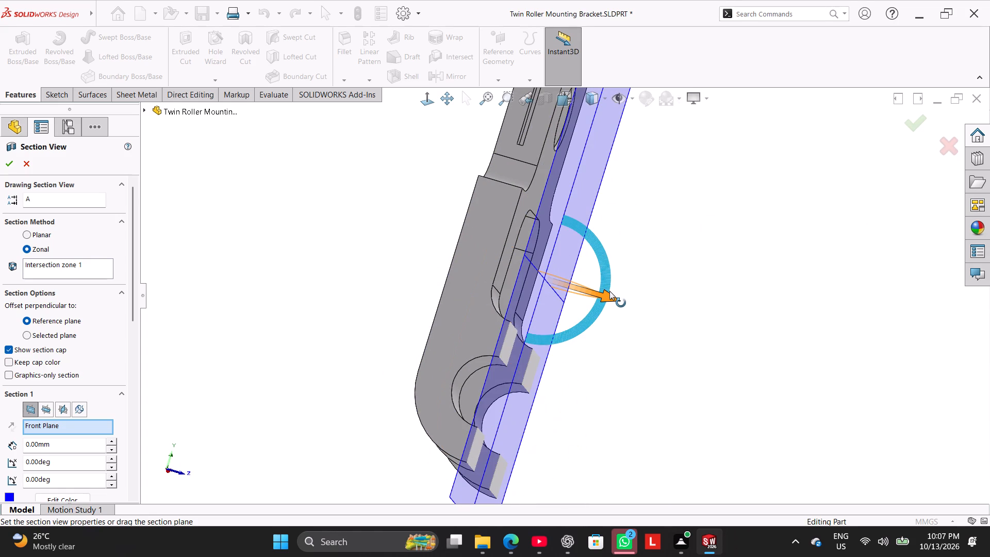
{"action": "left_click_drag", "start_coordinate": [609, 296], "coordinate": [565, 281]}
{"action": "scroll", "coordinate": [613, 285], "scroll_direction": "up", "scroll_amount": 1}
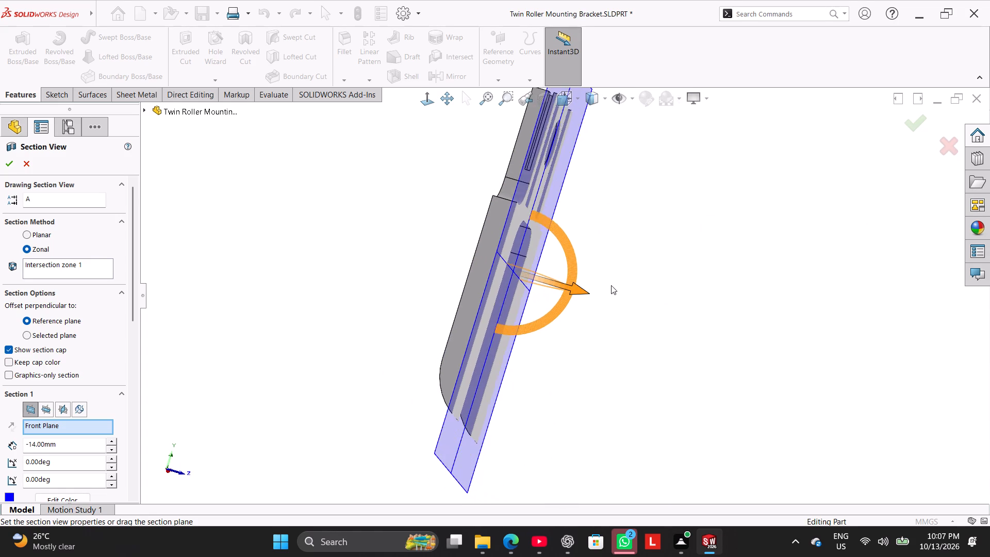
{"action": "middle_click_drag", "start_coordinate": [596, 280], "coordinate": [522, 263]}
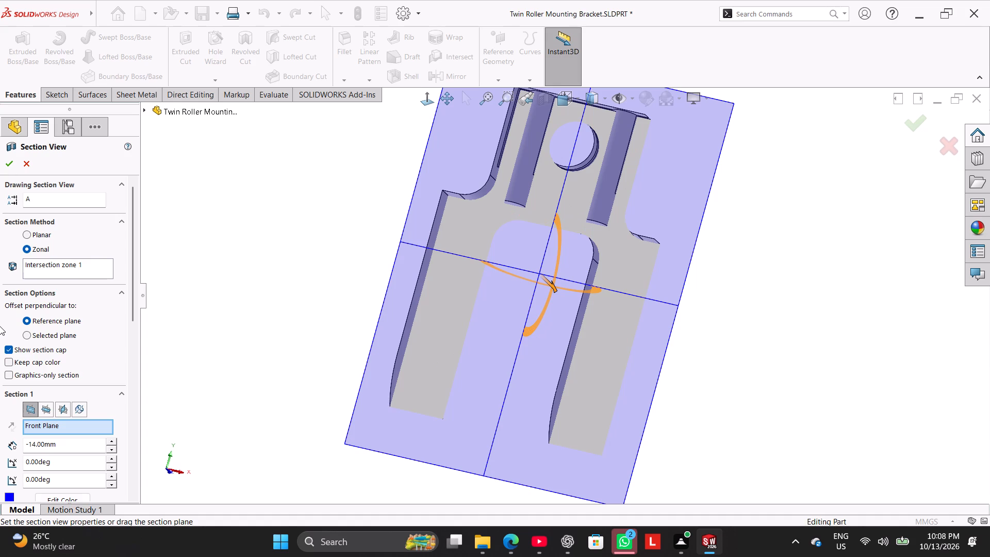
{"action": "scroll", "coordinate": [563, 101], "scroll_direction": "down", "scroll_amount": 1}
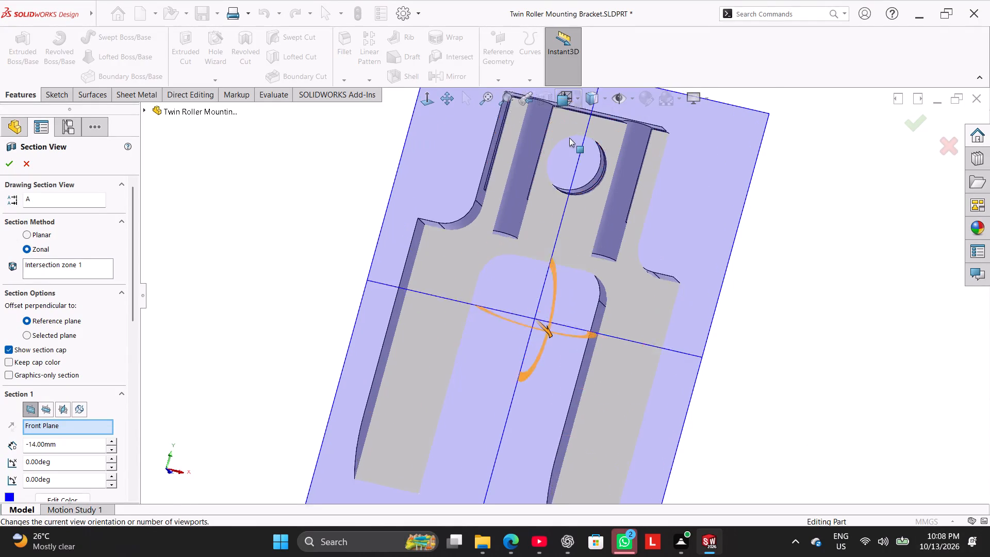
{"action": "scroll", "coordinate": [569, 138], "scroll_direction": "down", "scroll_amount": 2}
{"action": "scroll", "coordinate": [574, 249], "scroll_direction": "down", "scroll_amount": 1}
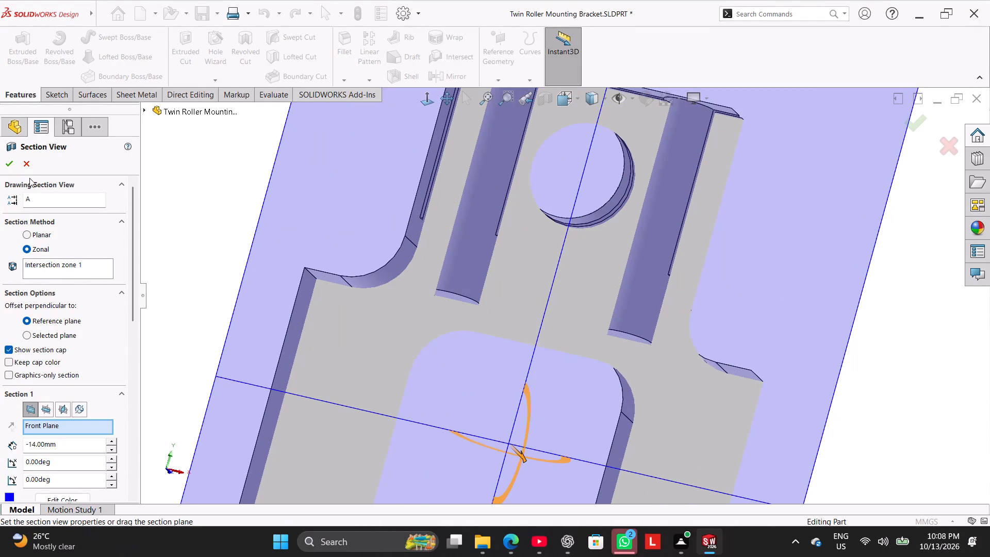
{"action": "left_click", "coordinate": [13, 170]}
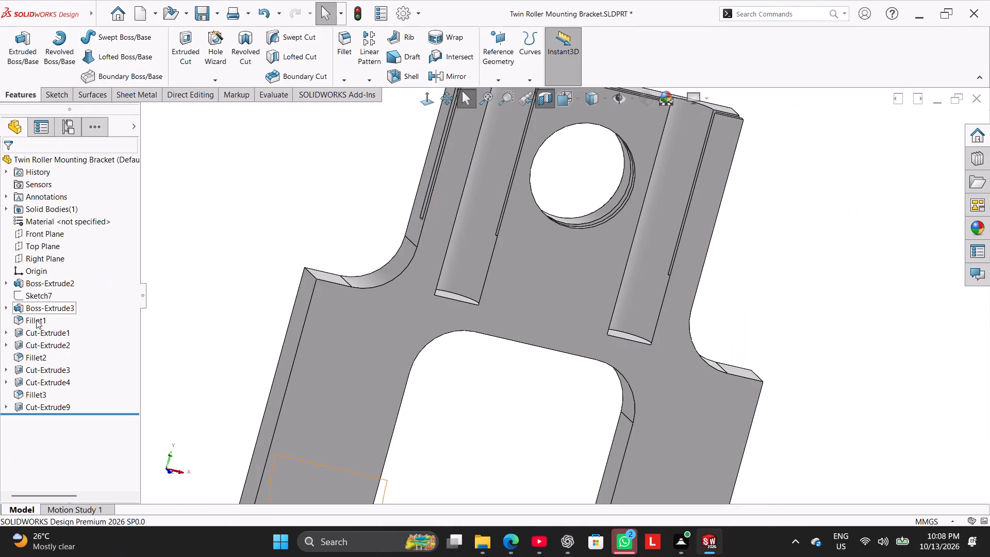
Increase the two-hole cut's depth through 46, 47 and 48 mm to 49 mm and apply it.
{"action": "right_click", "coordinate": [51, 408]}
{"action": "left_click", "coordinate": [64, 310]}
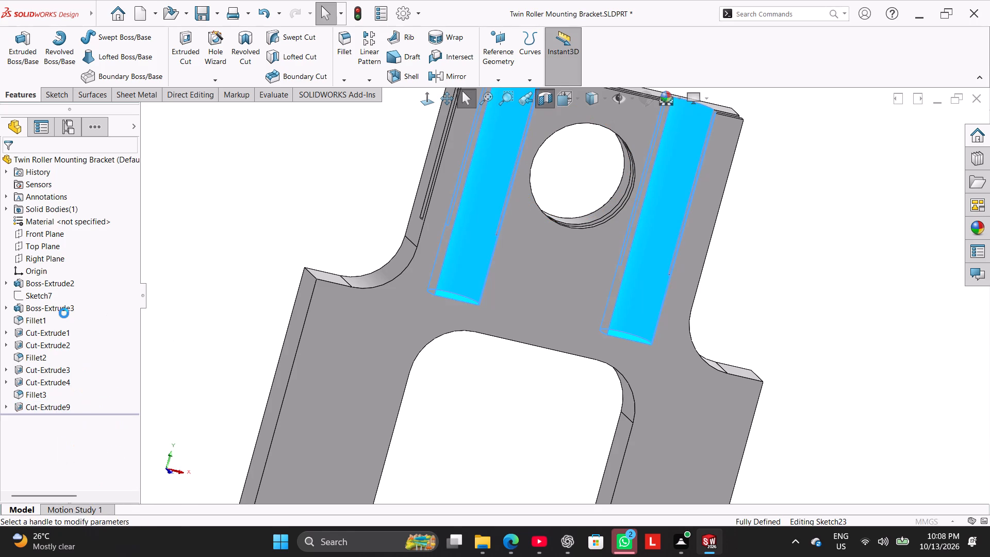
{"action": "key", "text": "1"}
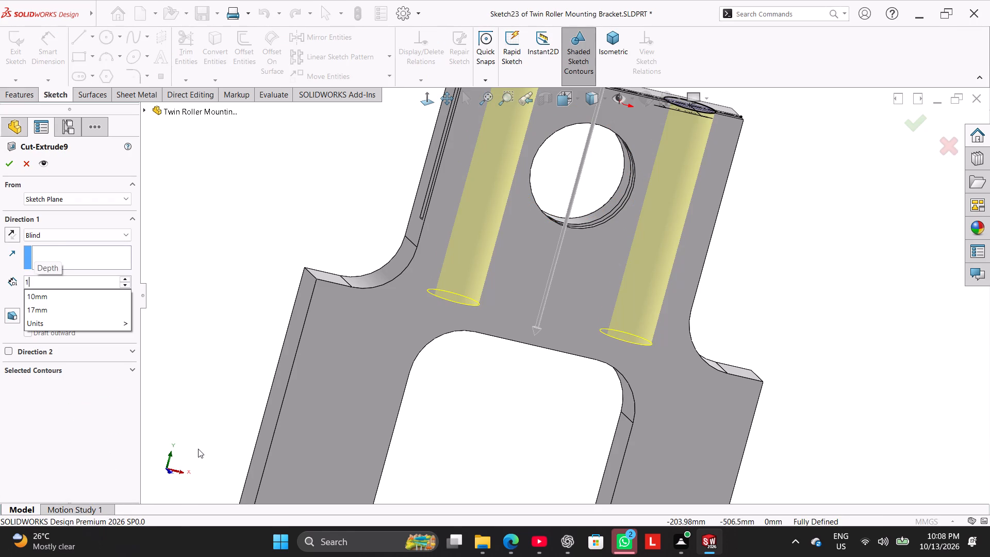
{"action": "key", "text": "BackSpace"}
{"action": "type", "text": "46"}
{"action": "key", "text": "Return"}
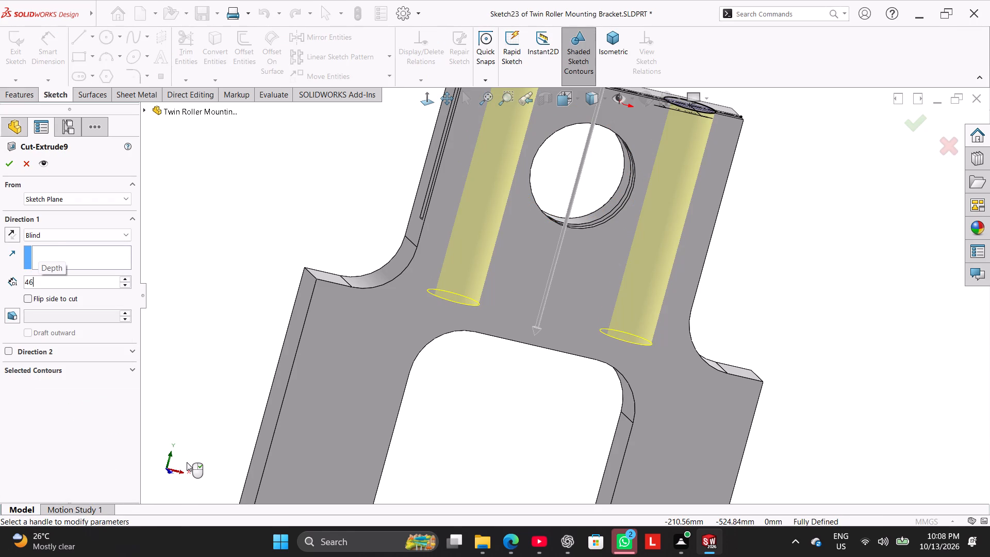
{"action": "type", "text": "47"}
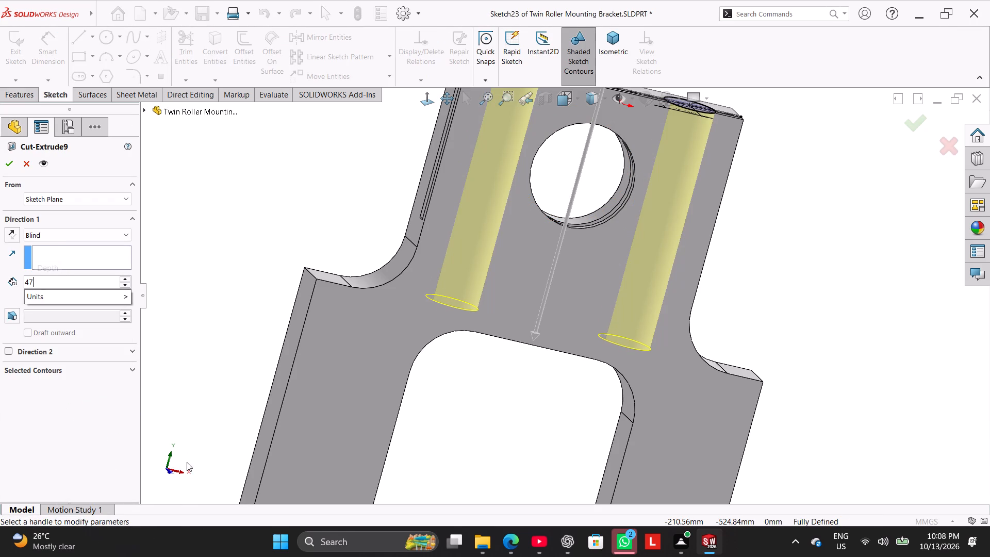
{"action": "key", "text": "Return"}
{"action": "type", "text": "48"}
{"action": "key", "text": "Return"}
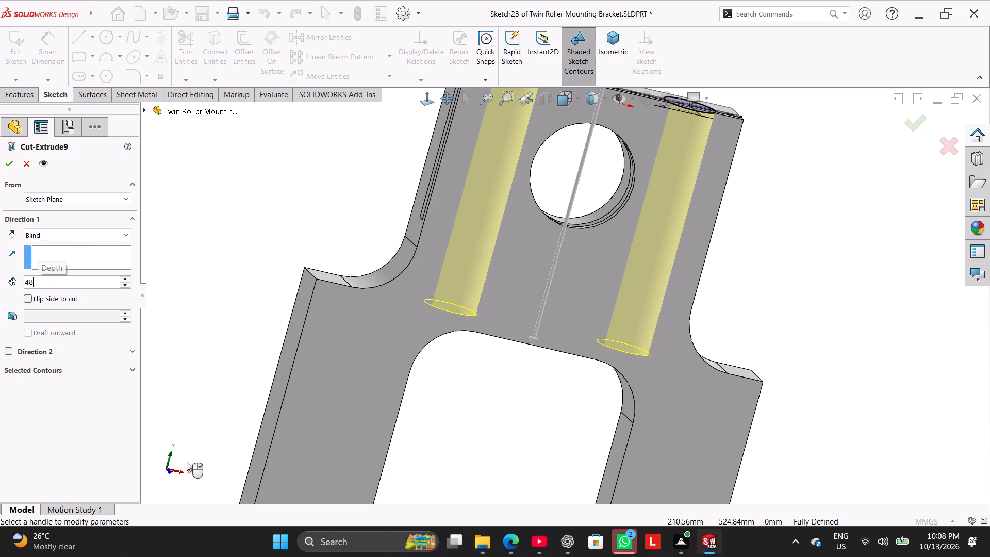
{"action": "type", "text": "49"}
{"action": "key", "text": "Return"}
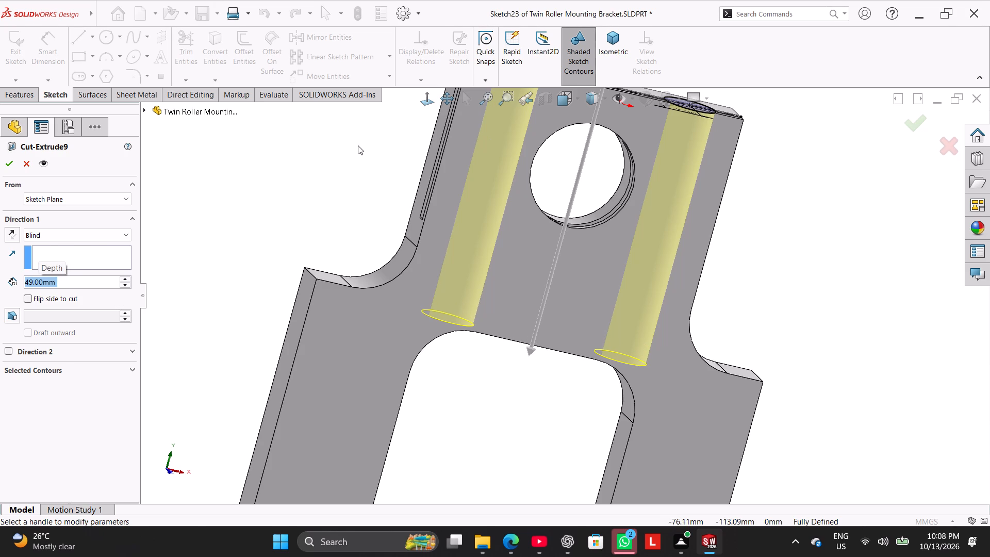
{"action": "left_click", "coordinate": [7, 156]}
Inspect the sectioned holes, their closed ends and the slot in the upper block from several angles.
{"action": "middle_click_drag", "start_coordinate": [304, 175], "coordinate": [284, 161]}
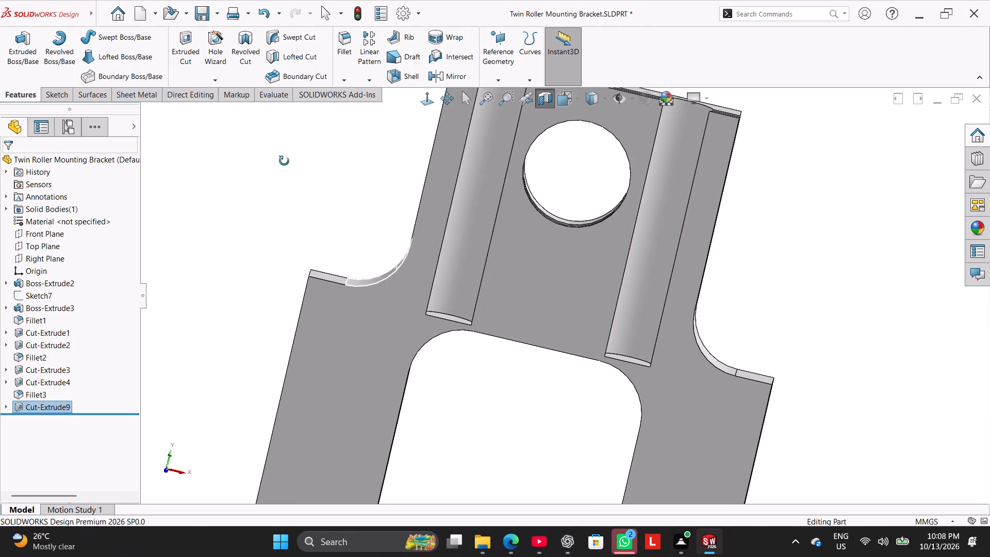
{"action": "middle_click_drag", "start_coordinate": [284, 161], "coordinate": [278, 154]}
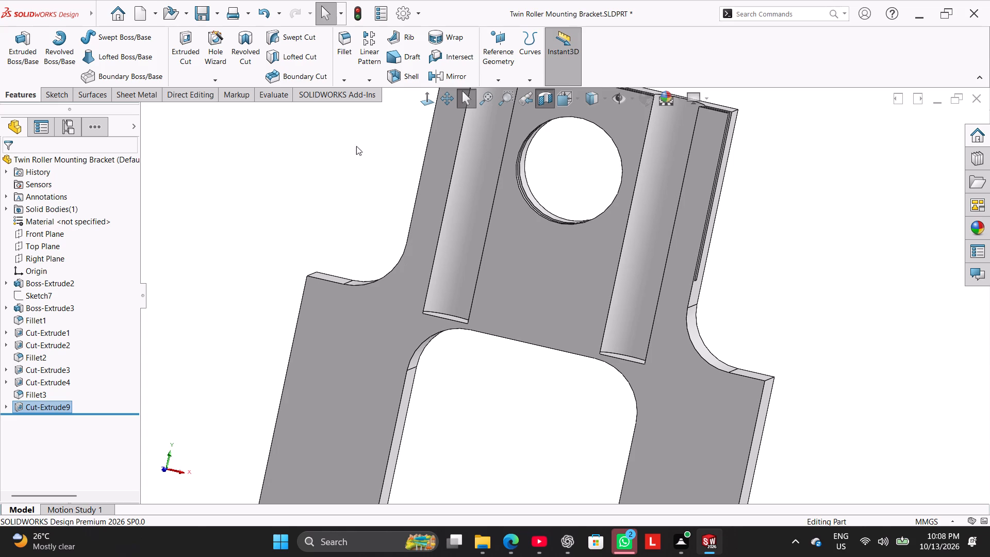
{"action": "scroll", "coordinate": [367, 146], "scroll_direction": "up", "scroll_amount": 4}
{"action": "middle_click_drag", "start_coordinate": [415, 149], "coordinate": [400, 252]}
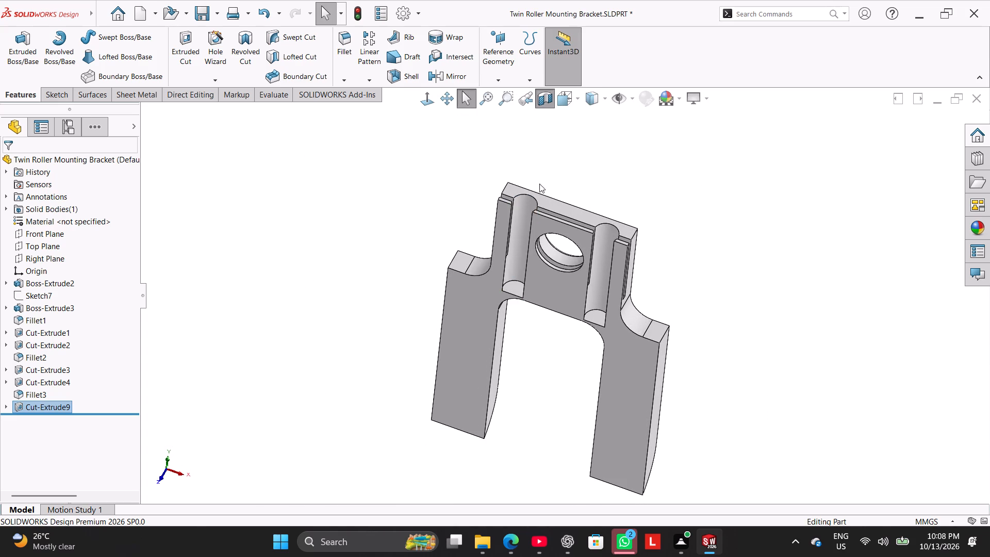
{"action": "middle_click_drag", "start_coordinate": [545, 178], "coordinate": [573, 203]}
{"action": "scroll", "coordinate": [531, 241], "scroll_direction": "down", "scroll_amount": 4}
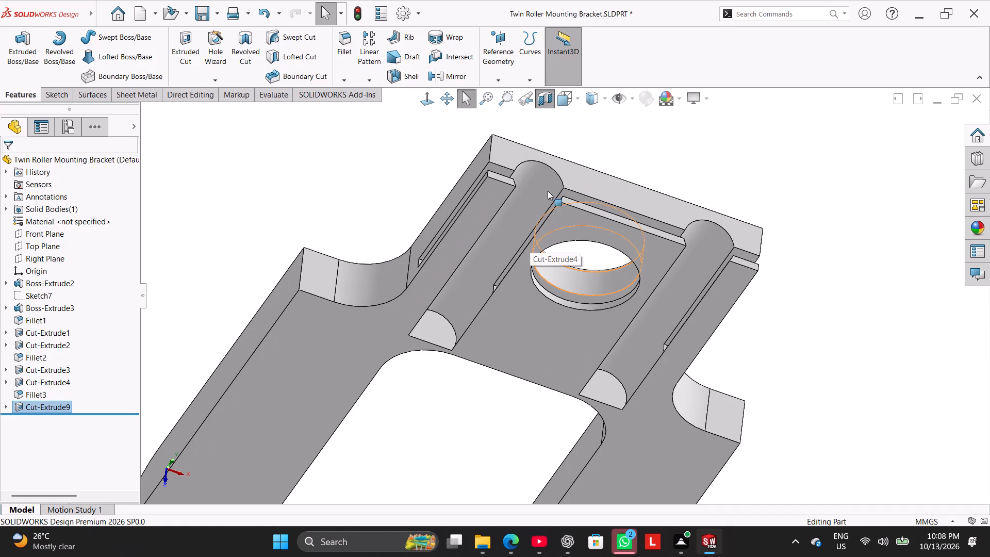
{"action": "left_click", "coordinate": [605, 145]}
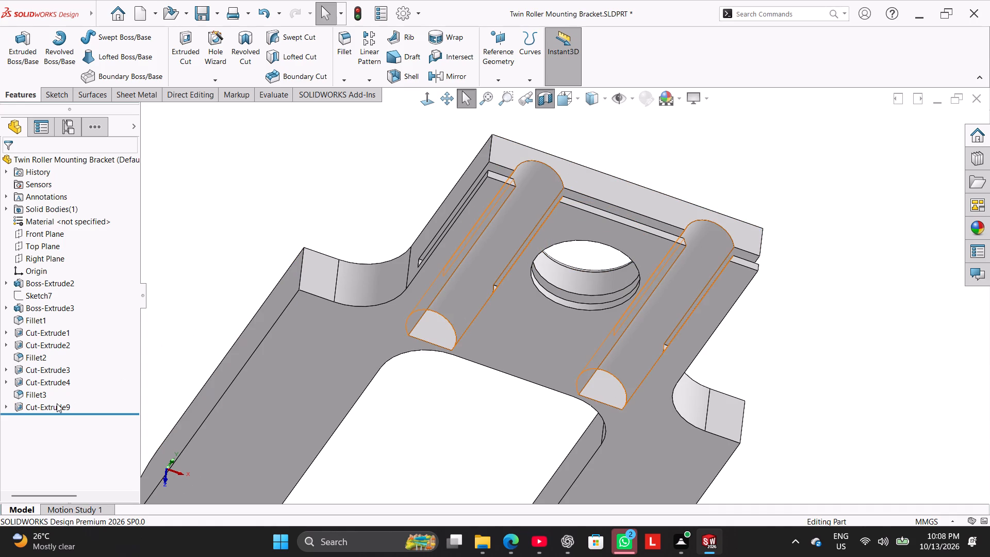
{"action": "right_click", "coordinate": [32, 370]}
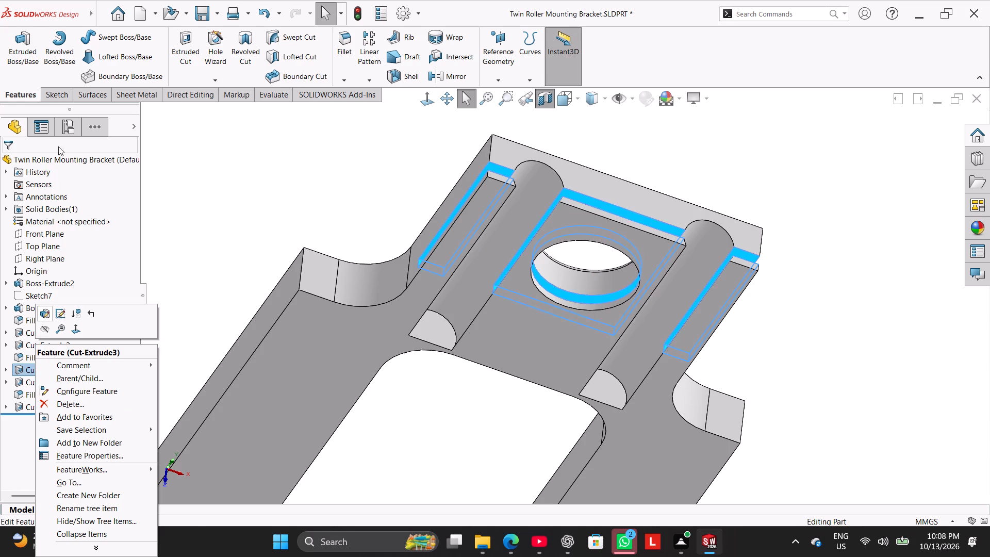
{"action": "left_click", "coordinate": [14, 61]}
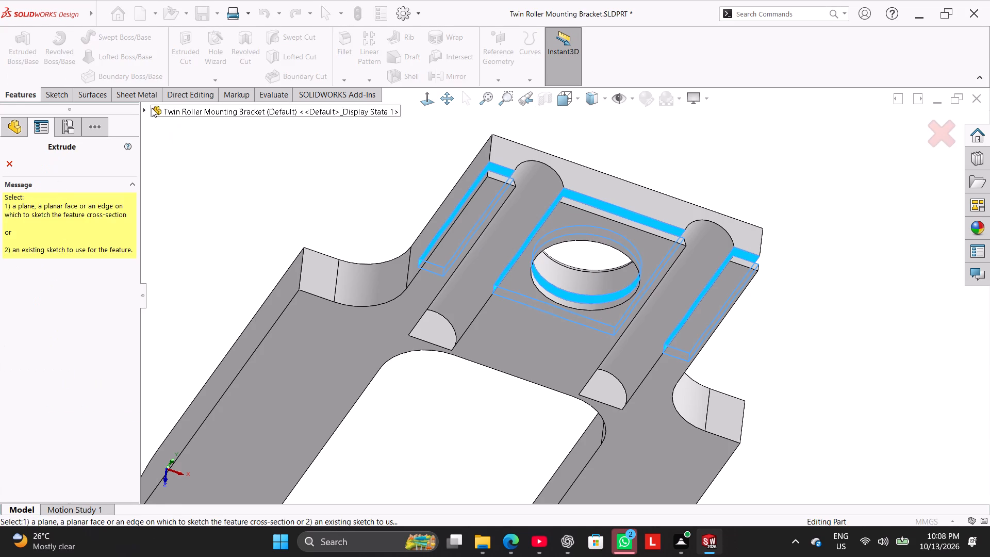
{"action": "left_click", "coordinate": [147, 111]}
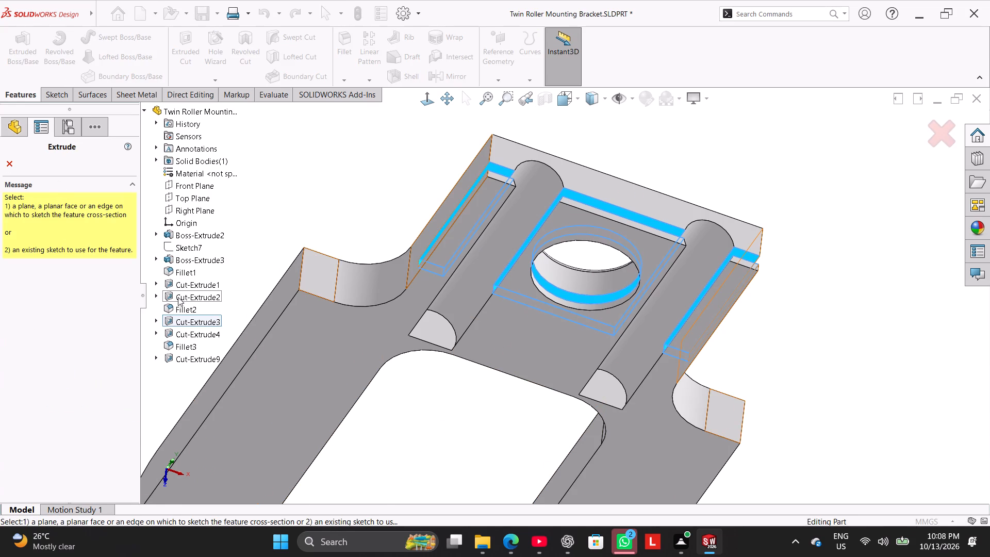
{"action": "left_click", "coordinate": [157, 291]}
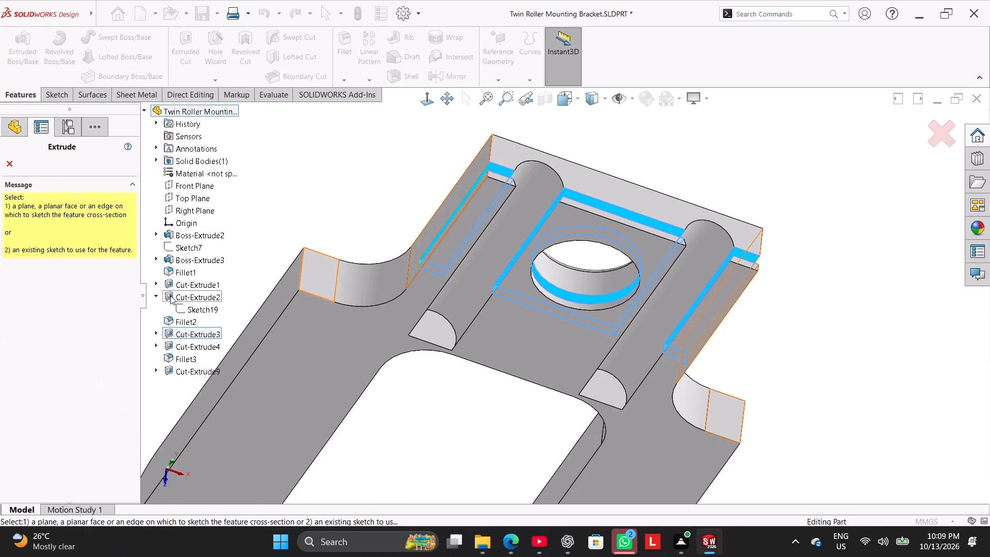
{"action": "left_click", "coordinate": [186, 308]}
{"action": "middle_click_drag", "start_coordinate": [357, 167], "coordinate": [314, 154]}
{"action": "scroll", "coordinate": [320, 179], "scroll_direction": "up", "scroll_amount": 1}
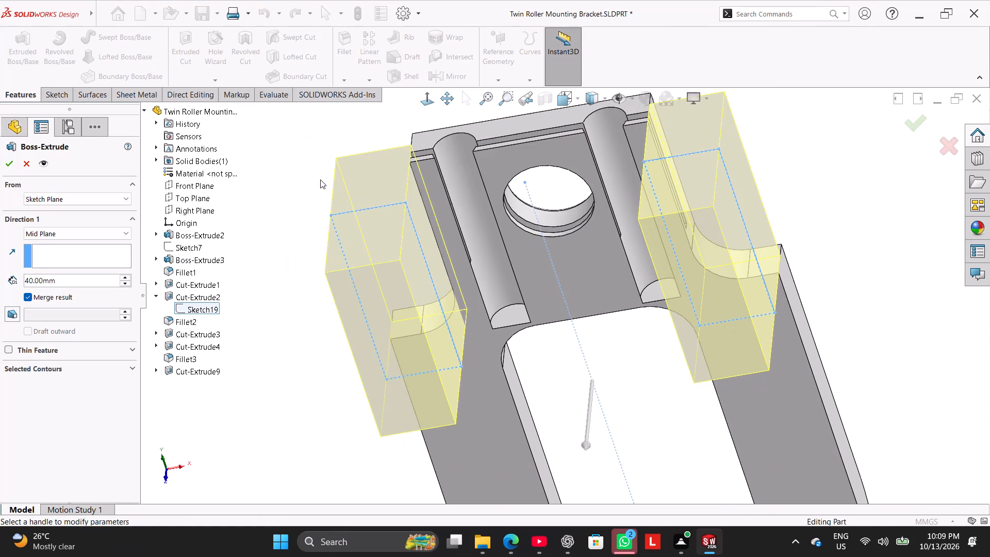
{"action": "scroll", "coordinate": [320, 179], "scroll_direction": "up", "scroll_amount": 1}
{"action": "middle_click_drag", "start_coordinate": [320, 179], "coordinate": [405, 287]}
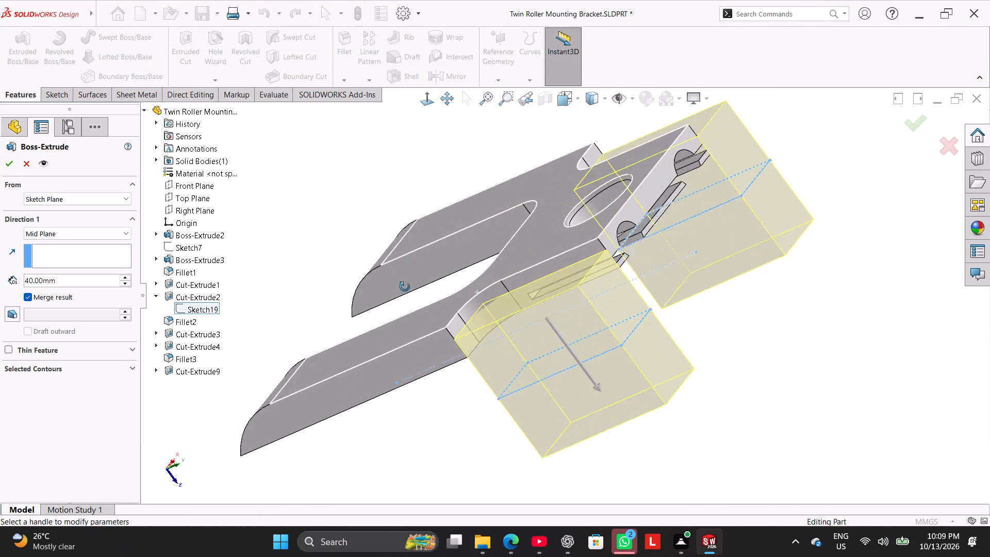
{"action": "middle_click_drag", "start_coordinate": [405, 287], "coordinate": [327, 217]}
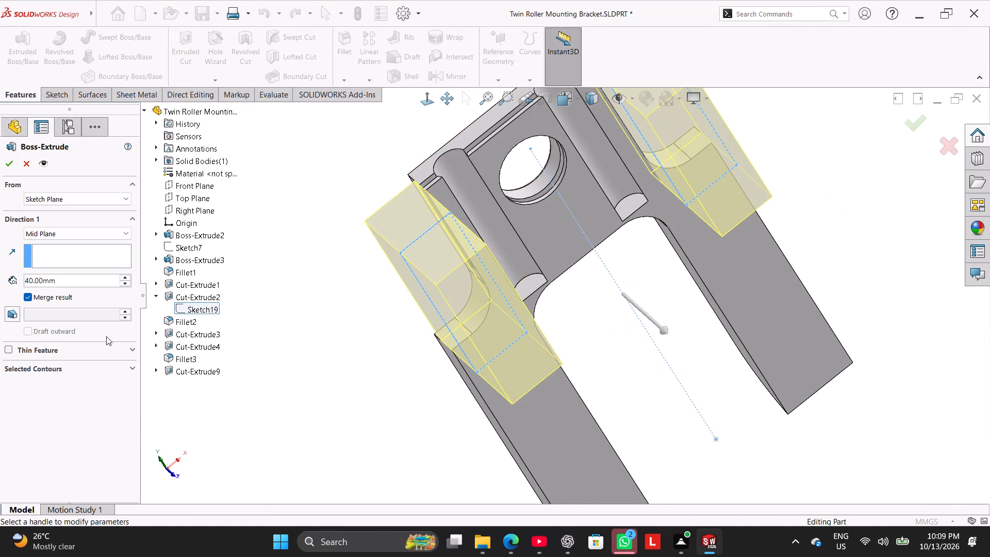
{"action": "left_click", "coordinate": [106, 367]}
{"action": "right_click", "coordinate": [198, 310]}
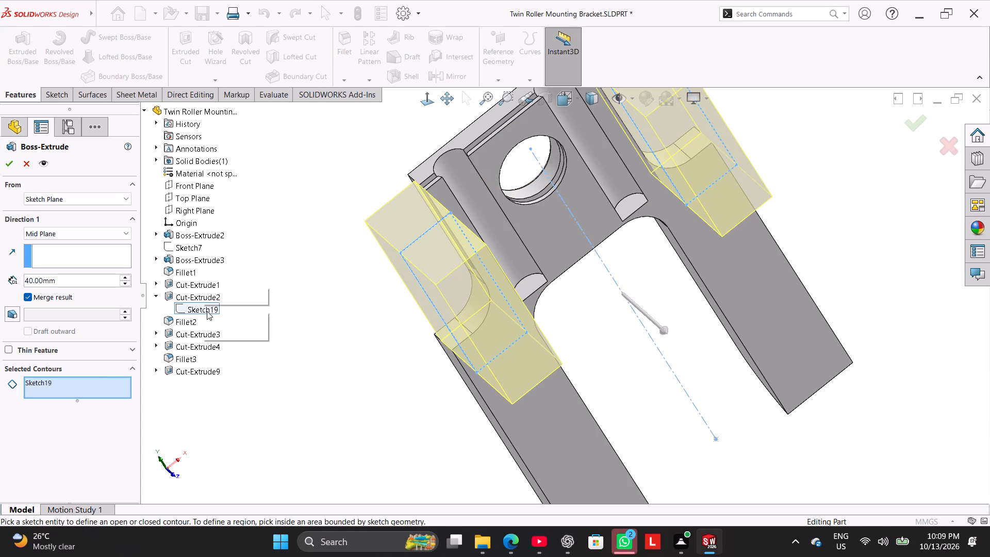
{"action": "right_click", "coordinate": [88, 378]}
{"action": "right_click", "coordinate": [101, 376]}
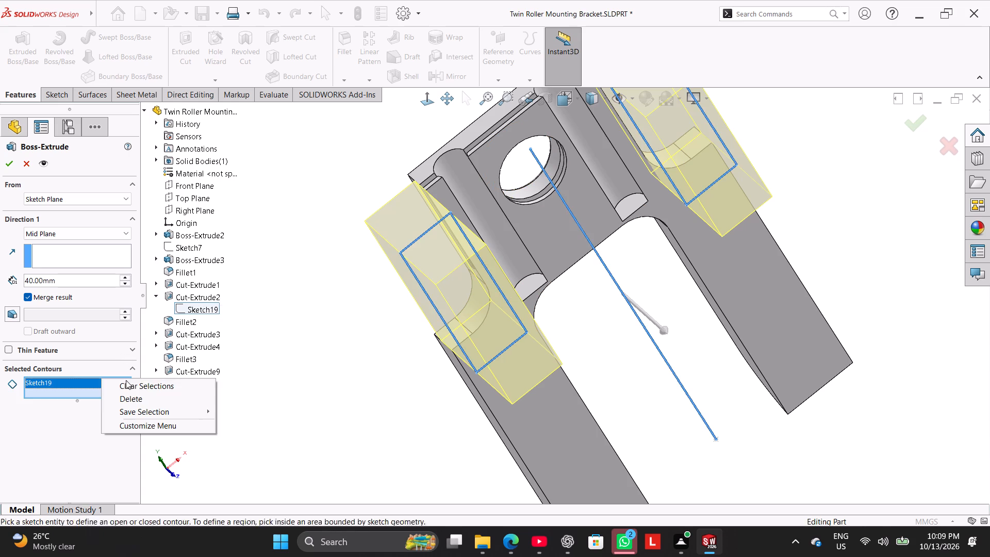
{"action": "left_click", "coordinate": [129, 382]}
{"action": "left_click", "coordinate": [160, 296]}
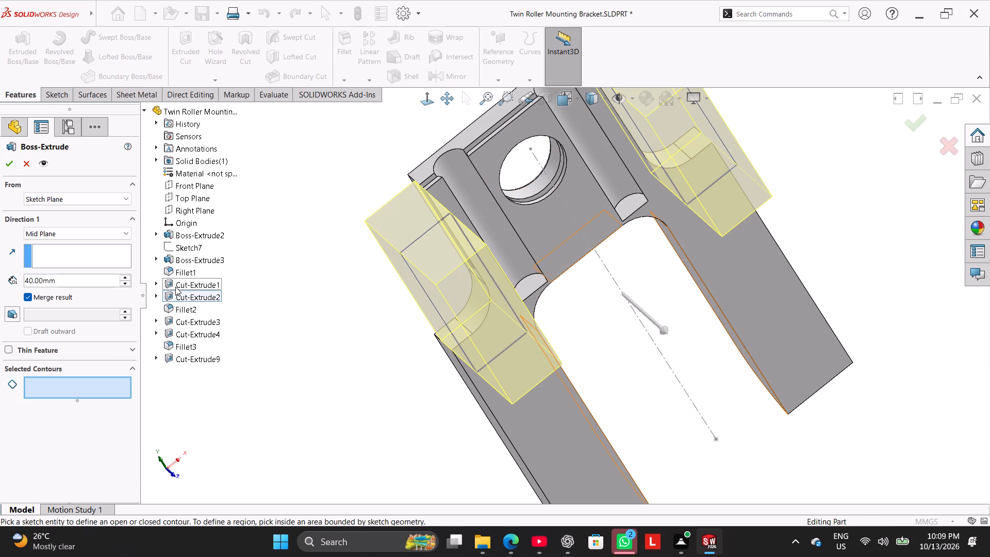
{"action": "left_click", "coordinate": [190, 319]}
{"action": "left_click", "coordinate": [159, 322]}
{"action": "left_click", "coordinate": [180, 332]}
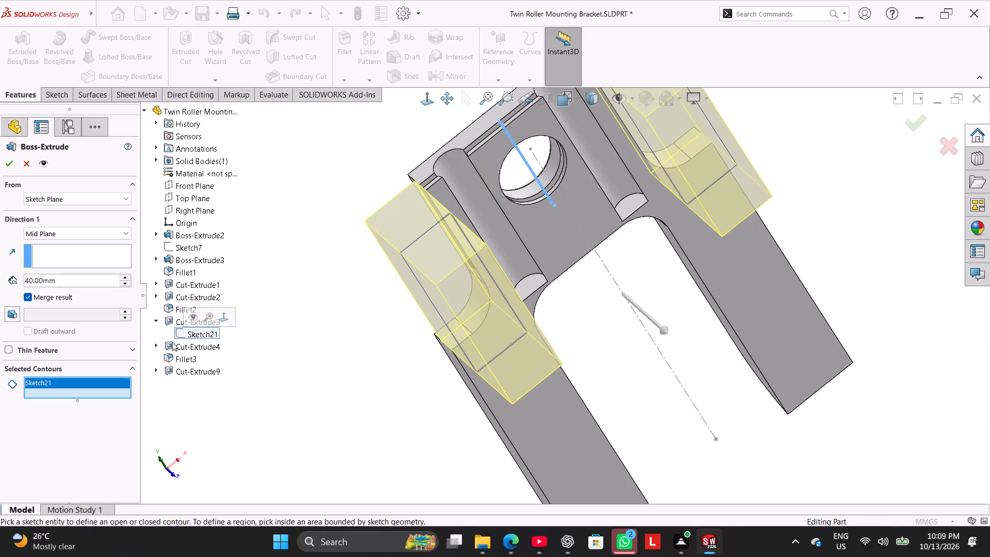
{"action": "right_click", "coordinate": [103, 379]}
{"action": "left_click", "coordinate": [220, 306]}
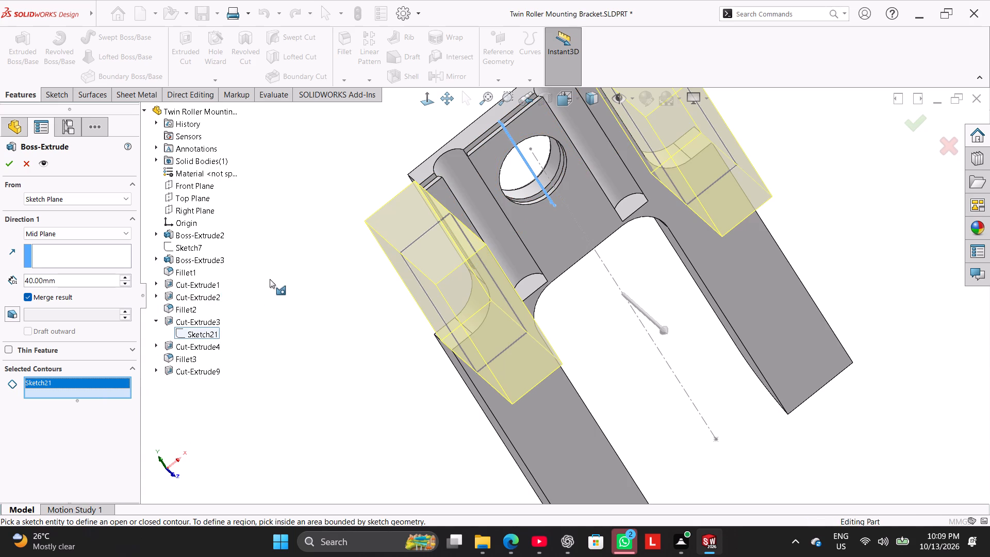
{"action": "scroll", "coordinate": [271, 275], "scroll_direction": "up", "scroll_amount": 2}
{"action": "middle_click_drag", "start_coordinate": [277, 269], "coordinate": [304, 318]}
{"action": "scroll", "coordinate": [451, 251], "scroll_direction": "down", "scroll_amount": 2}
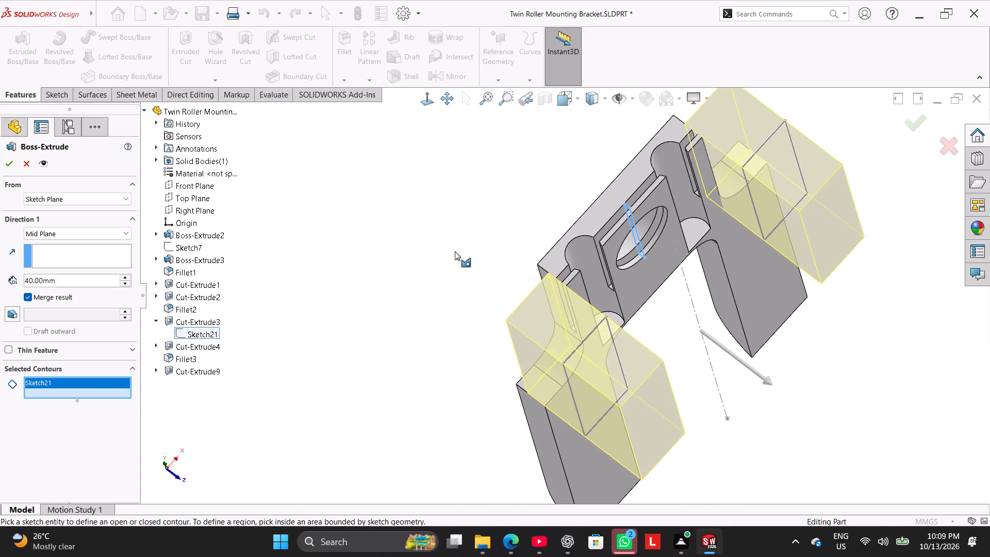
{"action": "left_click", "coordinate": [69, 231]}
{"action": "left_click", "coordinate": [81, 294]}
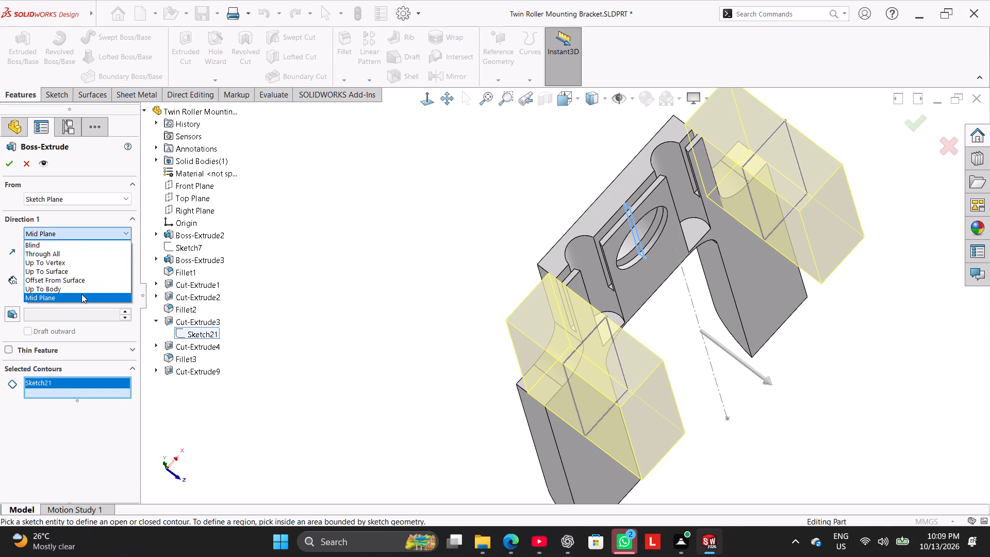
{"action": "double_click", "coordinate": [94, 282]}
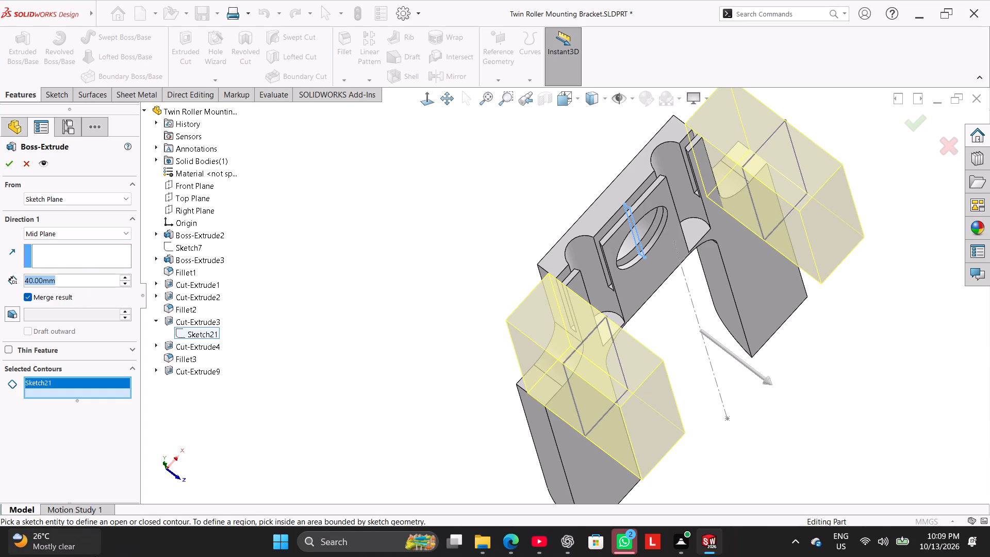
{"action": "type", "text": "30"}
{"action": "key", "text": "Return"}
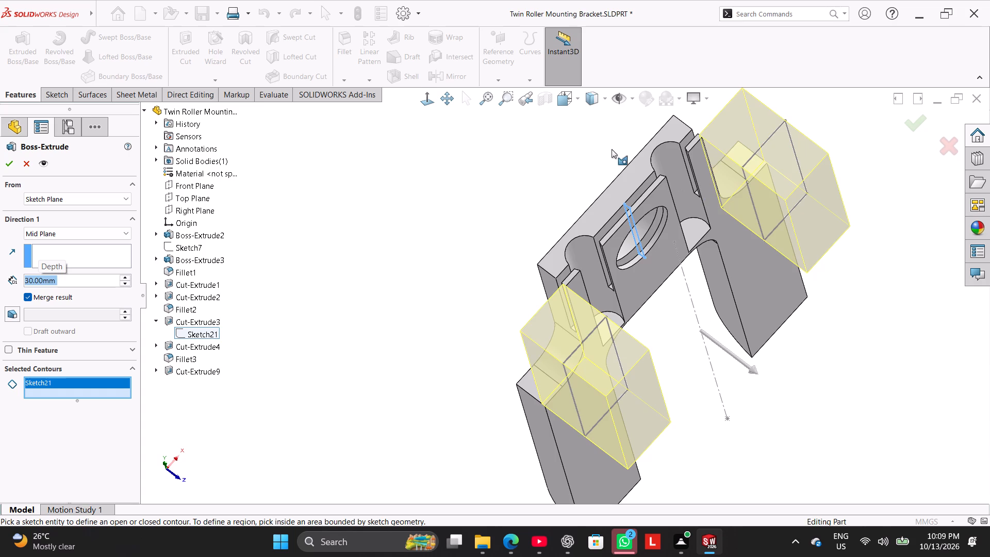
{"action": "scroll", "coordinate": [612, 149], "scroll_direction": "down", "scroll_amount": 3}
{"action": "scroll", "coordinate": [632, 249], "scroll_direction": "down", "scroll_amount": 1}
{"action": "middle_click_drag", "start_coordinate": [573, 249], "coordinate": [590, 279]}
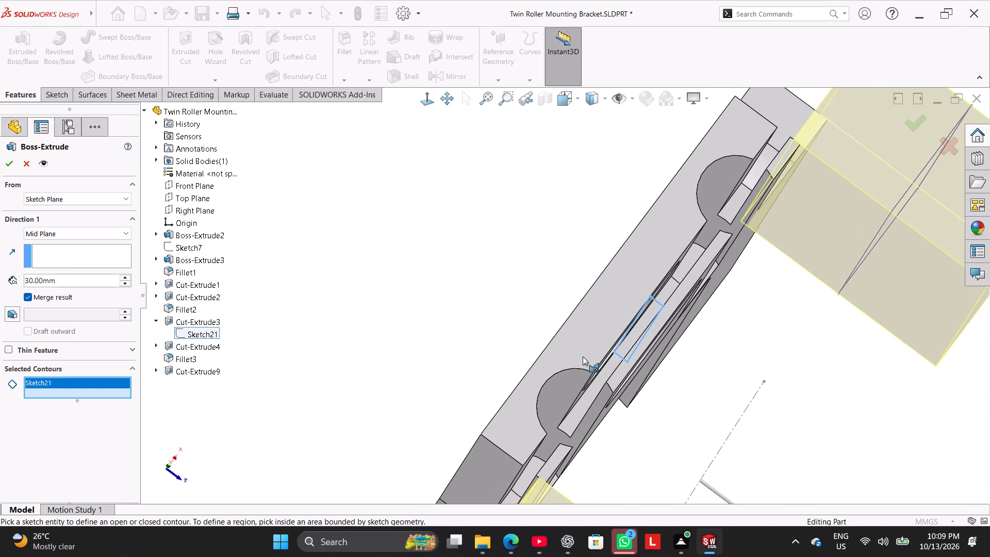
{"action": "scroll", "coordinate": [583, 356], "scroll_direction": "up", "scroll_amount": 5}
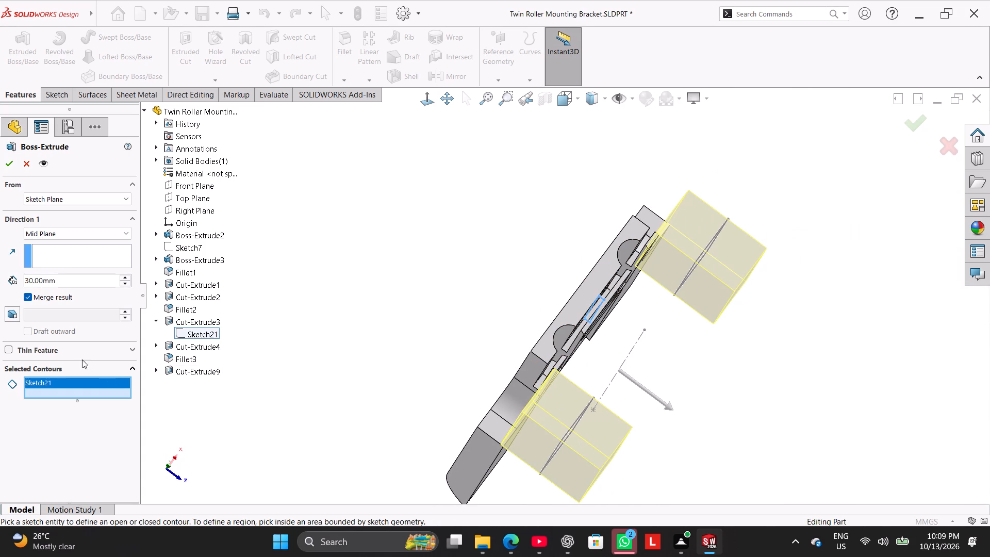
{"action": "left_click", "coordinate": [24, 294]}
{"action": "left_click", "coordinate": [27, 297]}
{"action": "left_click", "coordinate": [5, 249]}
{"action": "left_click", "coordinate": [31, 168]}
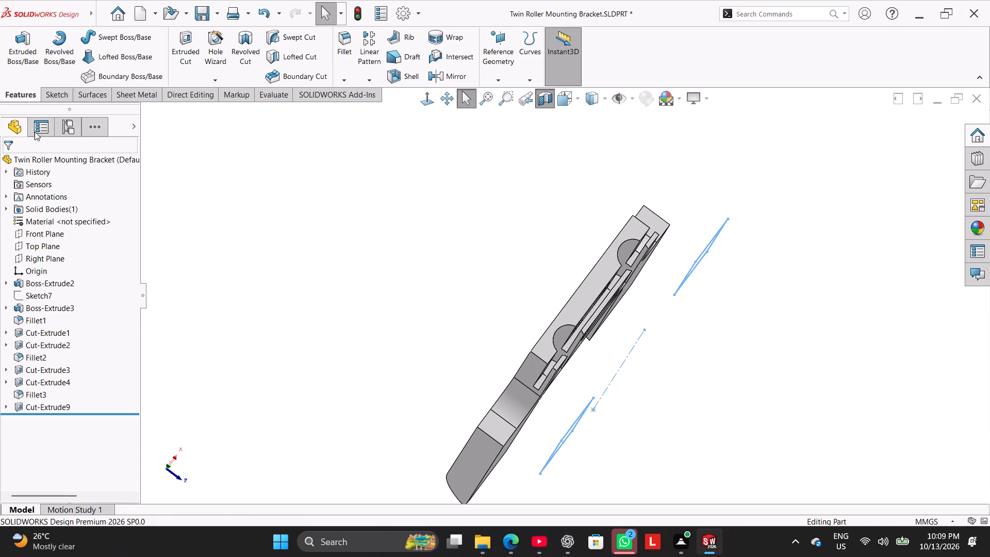
Start a merged mid-plane boss extrude from the Cut-Extrude3 slot sketch (Sketch21) with a depth of 30 mm.
{"action": "left_click", "coordinate": [24, 366]}
{"action": "left_click", "coordinate": [16, 58]}
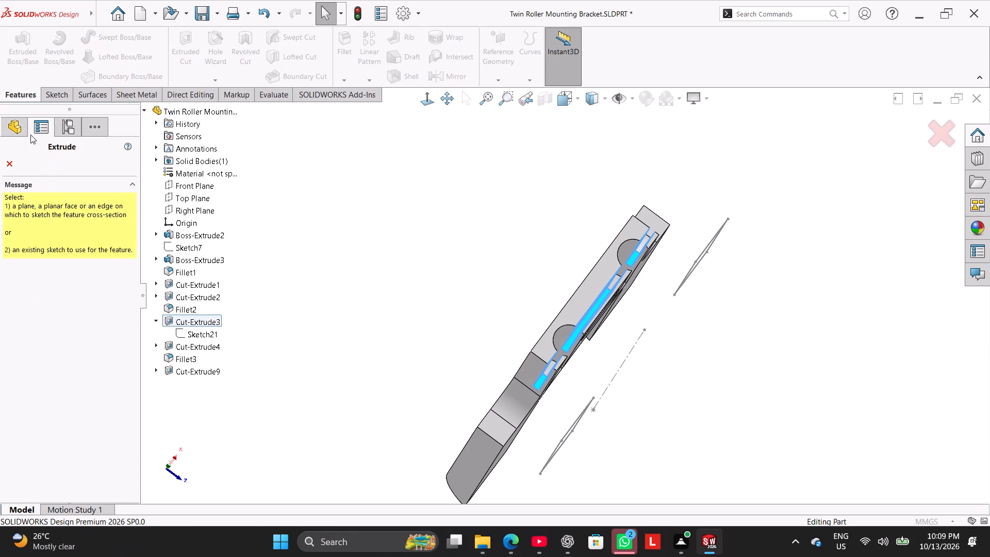
{"action": "left_click", "coordinate": [203, 333]}
{"action": "middle_click_drag", "start_coordinate": [474, 335], "coordinate": [426, 181]}
{"action": "scroll", "coordinate": [474, 323], "scroll_direction": "up", "scroll_amount": 1}
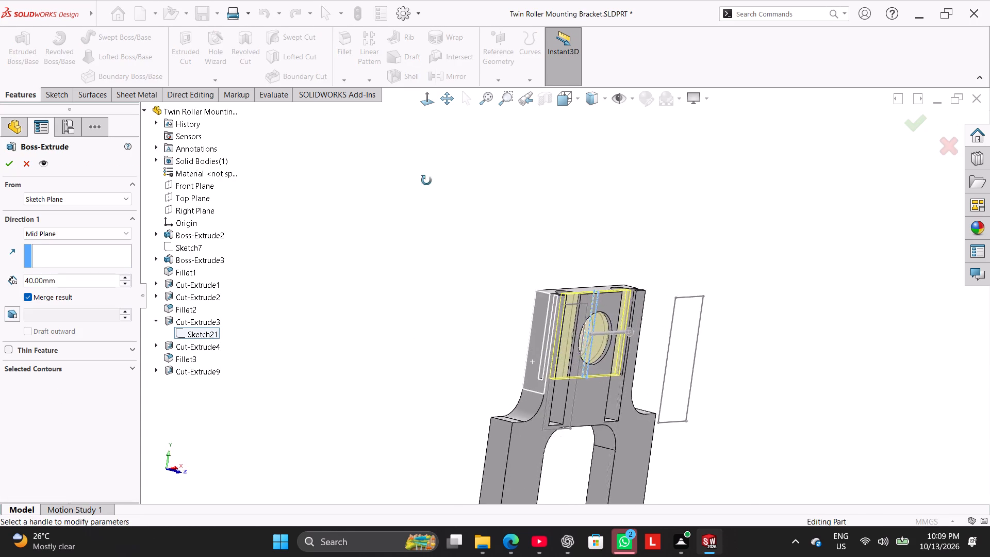
{"action": "middle_click_drag", "start_coordinate": [426, 181], "coordinate": [395, 254]}
{"action": "double_click", "coordinate": [82, 281]}
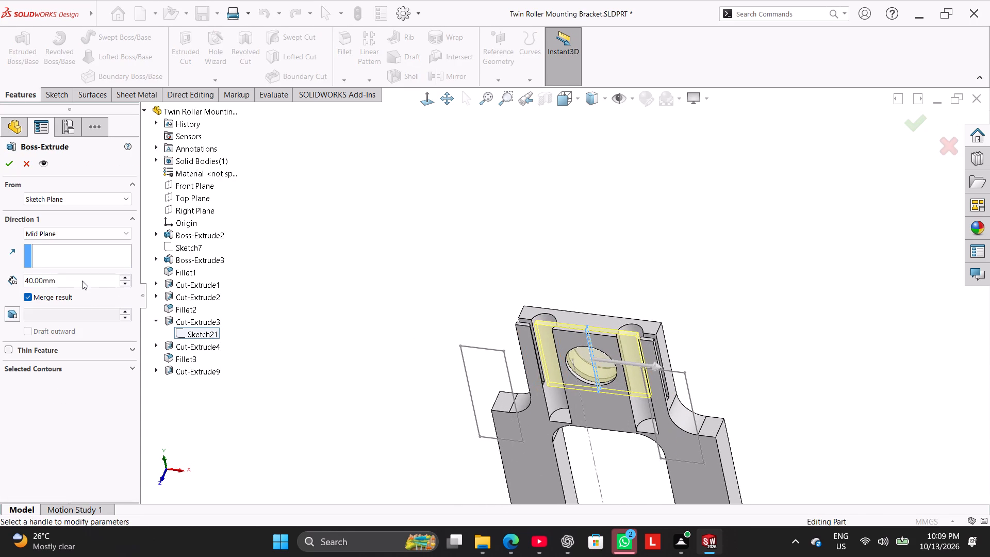
{"action": "key", "text": "3"}
{"action": "key", "text": "0"}
{"action": "key", "text": "Return"}
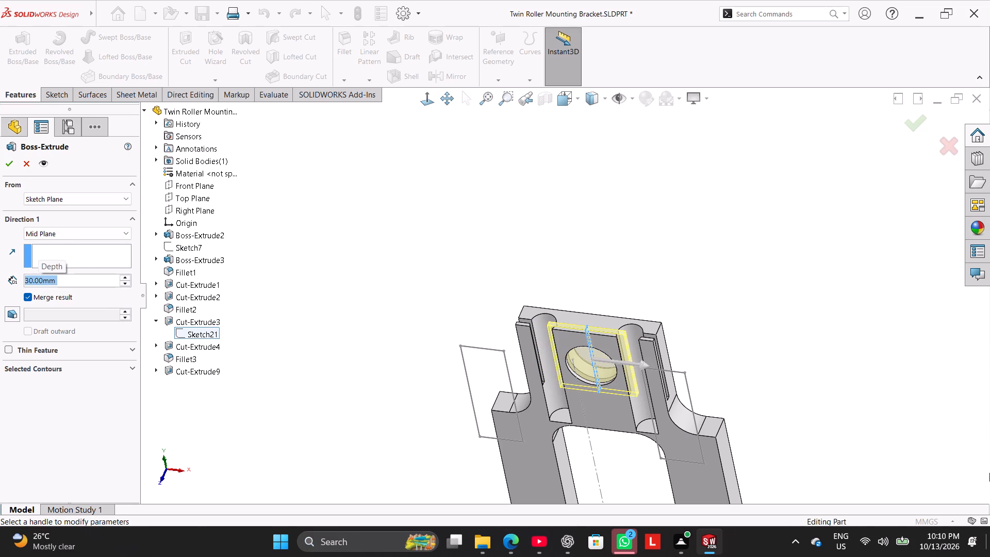
Adjust the slot-filling boss's mid-plane depth to 20 mm and on to about 28 mm between the two holes, and apply it.
{"action": "middle_click_drag", "start_coordinate": [507, 142], "coordinate": [523, 165]}
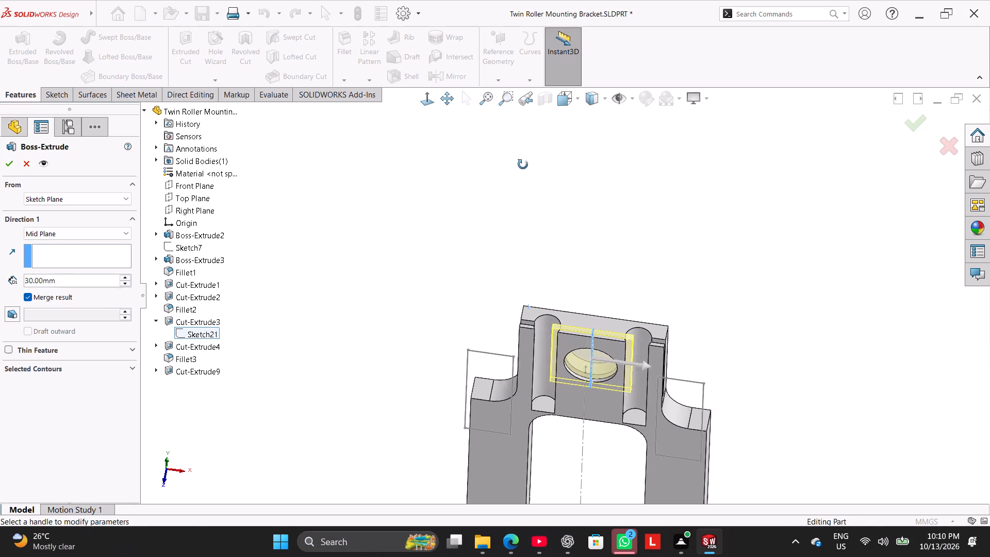
{"action": "middle_click_drag", "start_coordinate": [523, 165], "coordinate": [530, 185]}
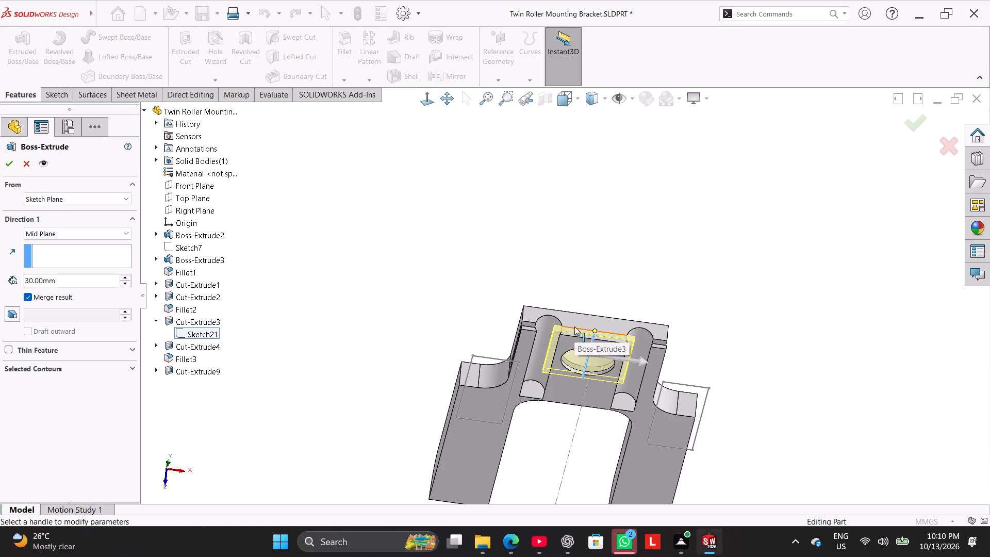
{"action": "scroll", "coordinate": [602, 309], "scroll_direction": "down", "scroll_amount": 4}
{"action": "middle_click_drag", "start_coordinate": [553, 284], "coordinate": [559, 308]}
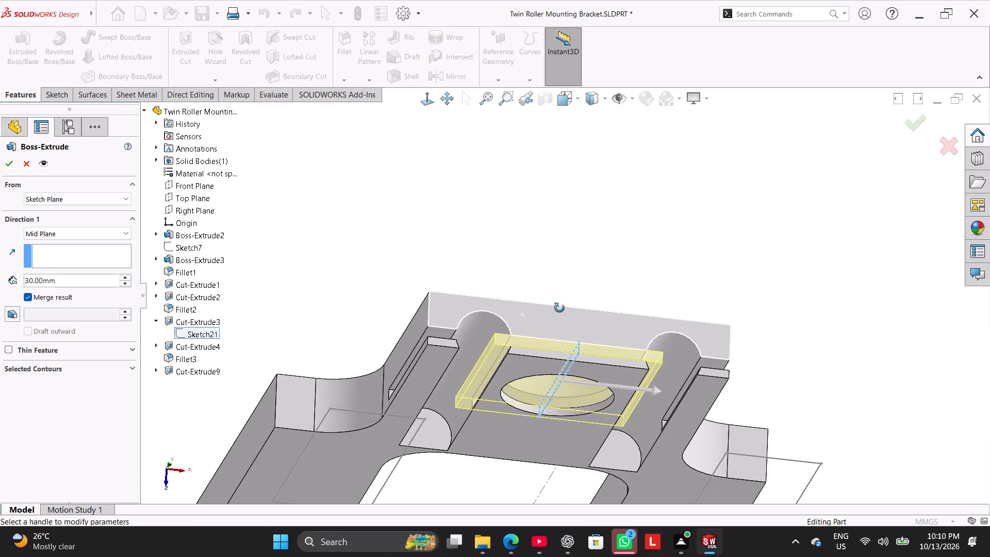
{"action": "middle_click_drag", "start_coordinate": [559, 308], "coordinate": [542, 280]}
{"action": "left_click_drag", "start_coordinate": [678, 398], "coordinate": [665, 397]}
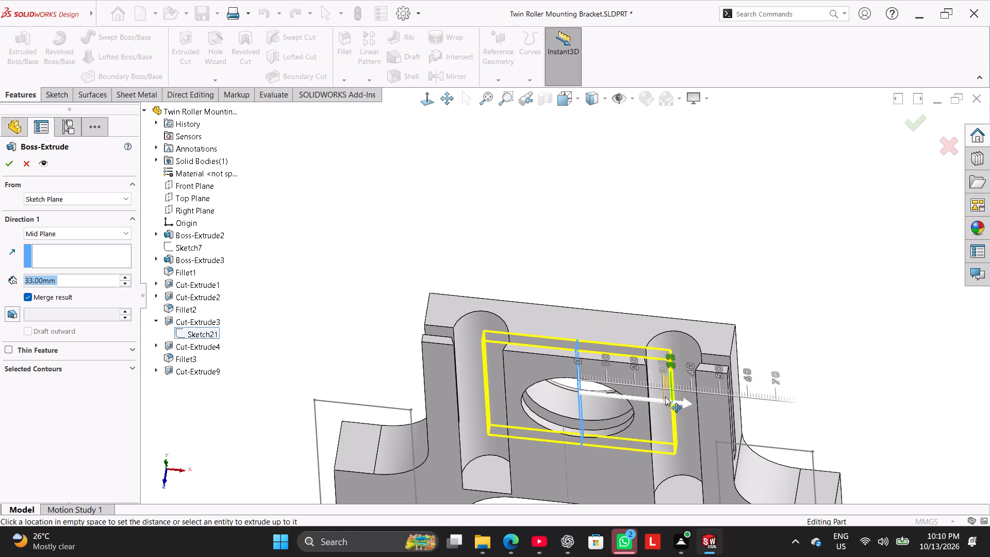
{"action": "left_click_drag", "start_coordinate": [665, 397], "coordinate": [636, 379]}
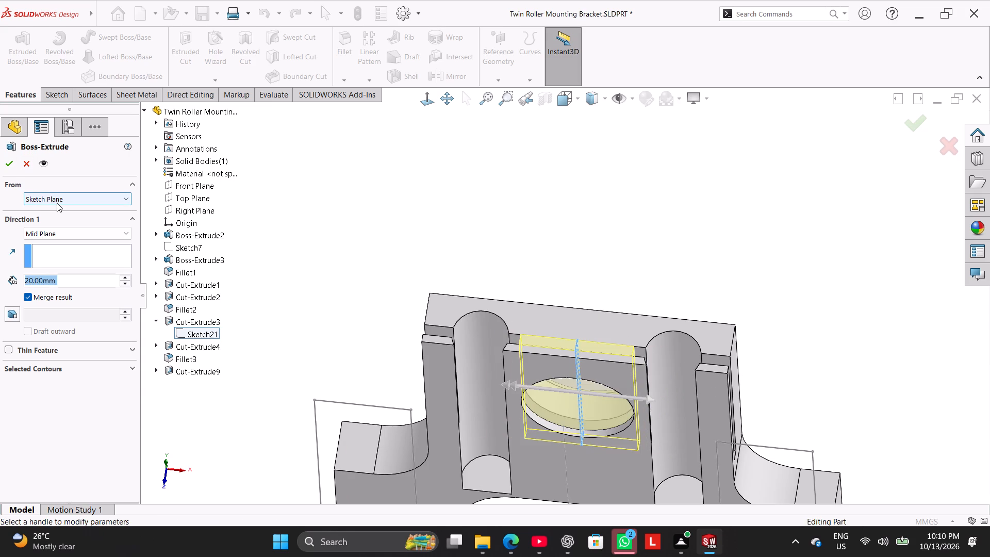
{"action": "scroll", "coordinate": [543, 407], "scroll_direction": "down", "scroll_amount": 3}
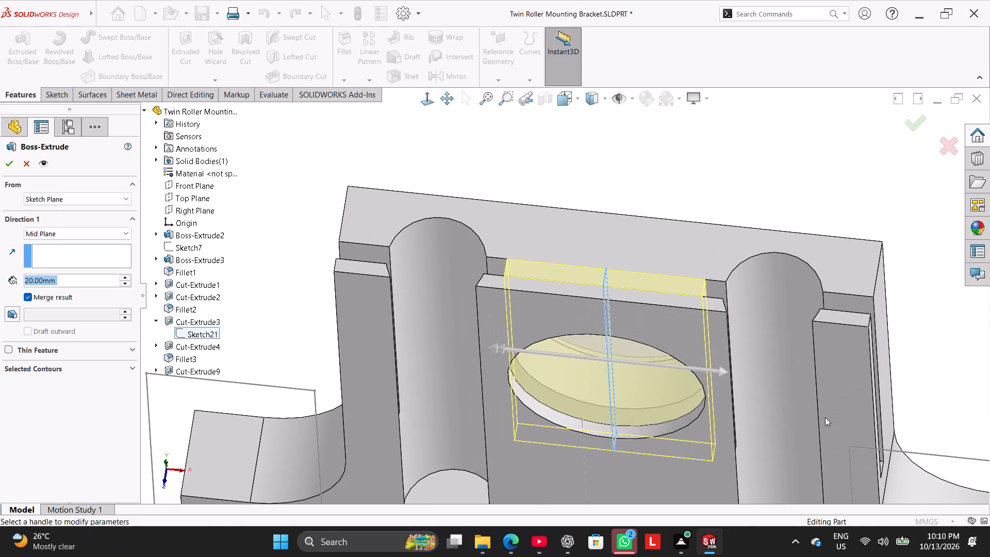
{"action": "middle_click_drag", "start_coordinate": [825, 417], "coordinate": [826, 347]}
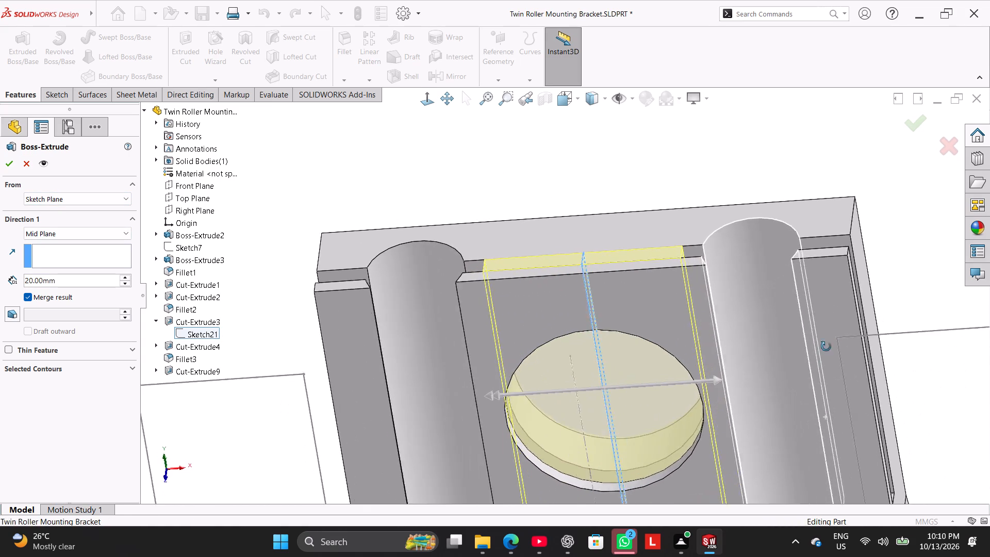
{"action": "middle_click_drag", "start_coordinate": [826, 347], "coordinate": [835, 336]}
{"action": "left_click_drag", "start_coordinate": [721, 375], "coordinate": [753, 375]}
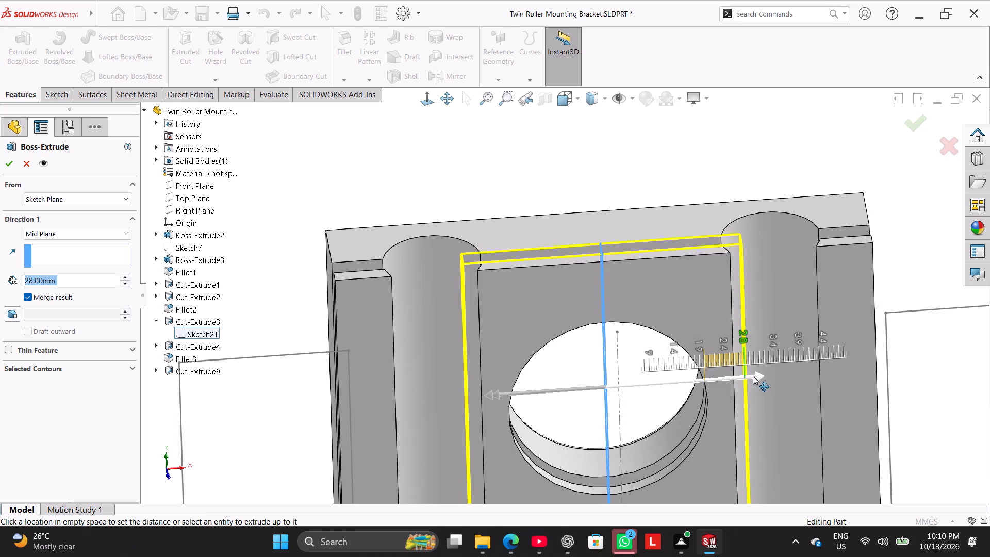
{"action": "left_click_drag", "start_coordinate": [753, 375], "coordinate": [750, 375]}
{"action": "left_click", "coordinate": [8, 163]}
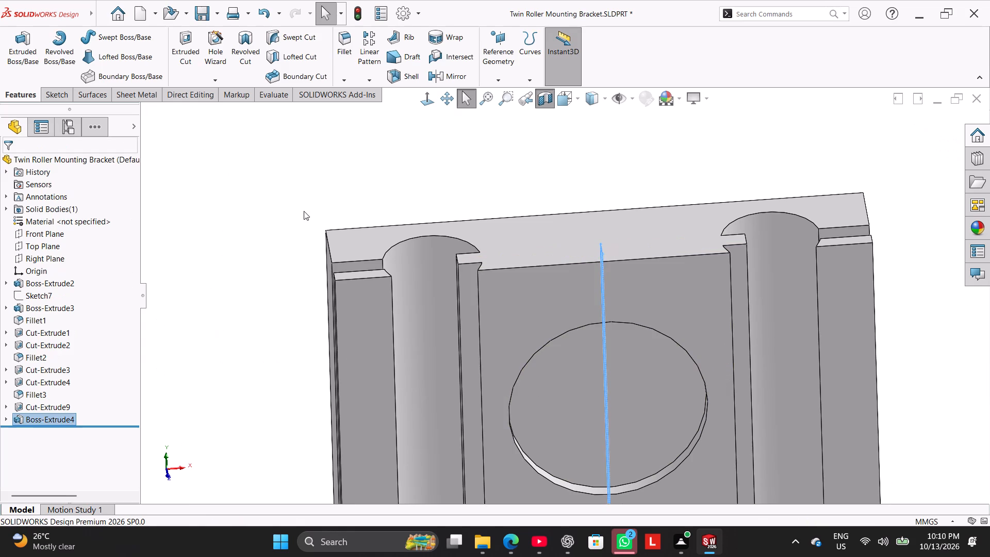
{"action": "left_click", "coordinate": [310, 207]}
{"action": "middle_click_drag", "start_coordinate": [318, 217], "coordinate": [321, 306]}
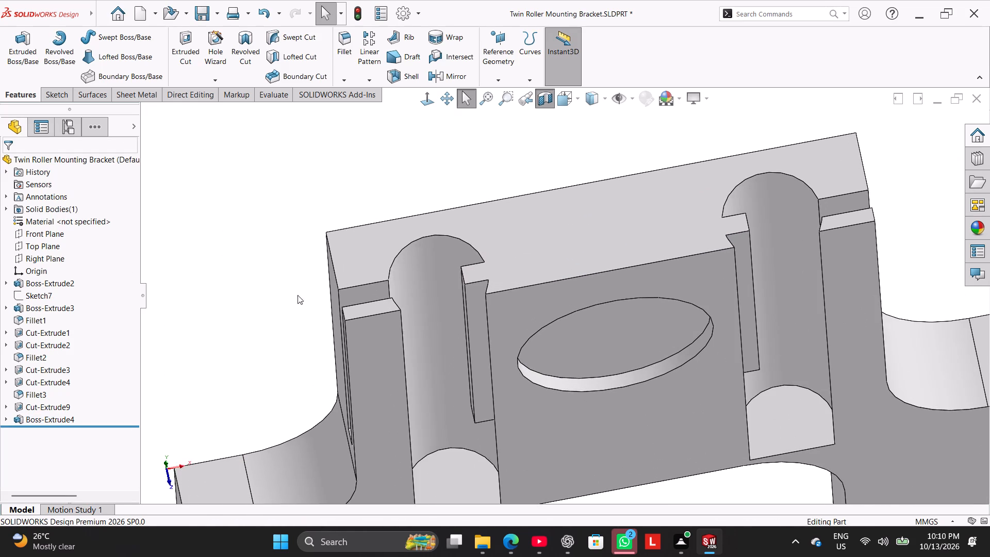
{"action": "right_click_drag", "start_coordinate": [298, 294], "coordinate": [373, 226]}
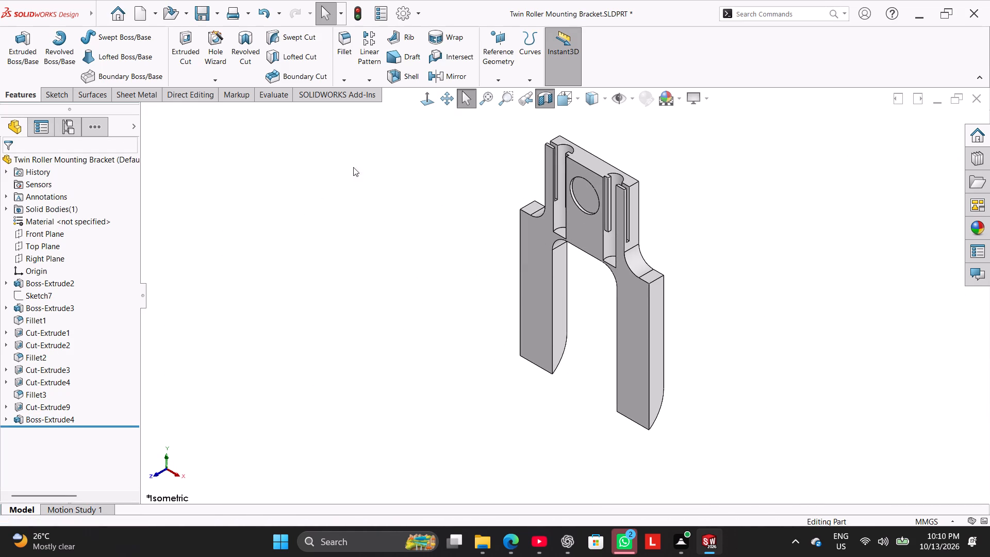
Turn off the section view so the complete bracket is displayed.
{"action": "left_click", "coordinate": [538, 104]}
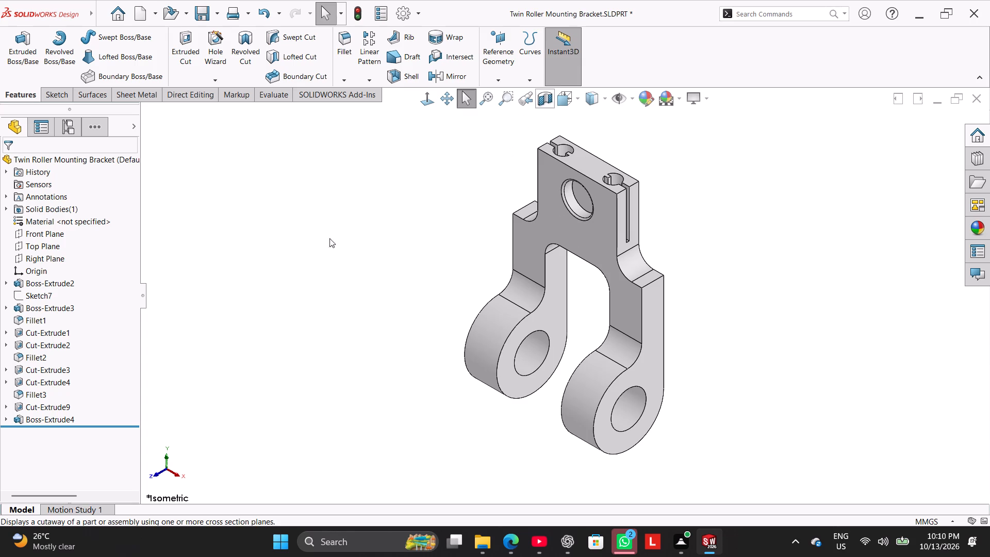
{"action": "left_click", "coordinate": [314, 243]}
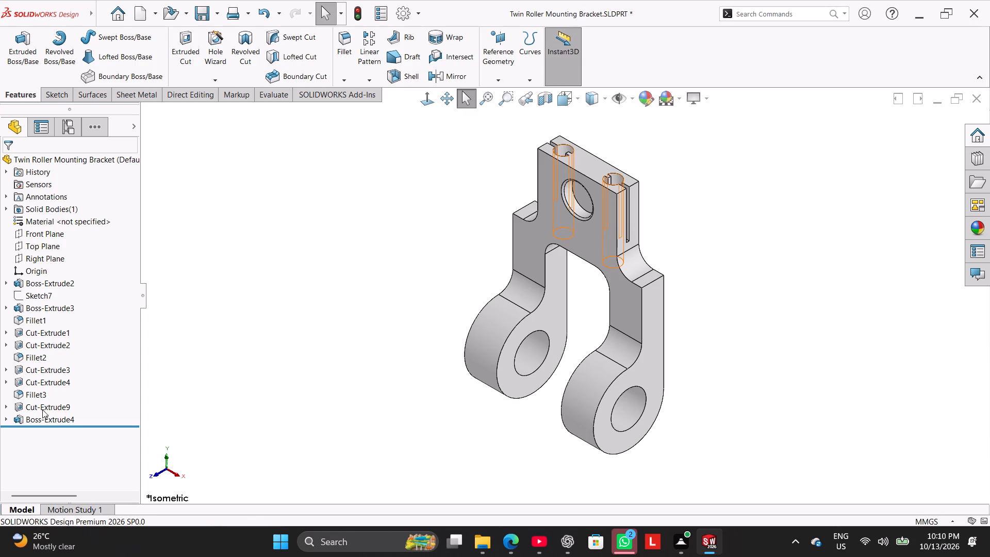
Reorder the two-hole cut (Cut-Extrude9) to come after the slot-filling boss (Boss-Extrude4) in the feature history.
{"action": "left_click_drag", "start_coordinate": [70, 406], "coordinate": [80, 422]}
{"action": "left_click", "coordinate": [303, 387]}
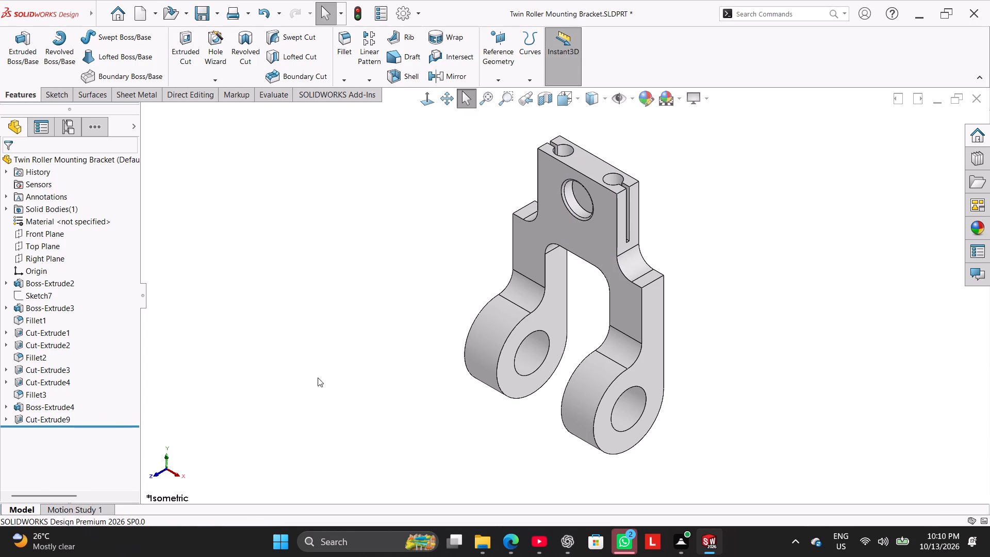
Examine the two holes, the side slots and the filled middle of the upper block from several angles.
{"action": "scroll", "coordinate": [559, 180], "scroll_direction": "down", "scroll_amount": 2}
{"action": "middle_click_drag", "start_coordinate": [676, 171], "coordinate": [692, 316]}
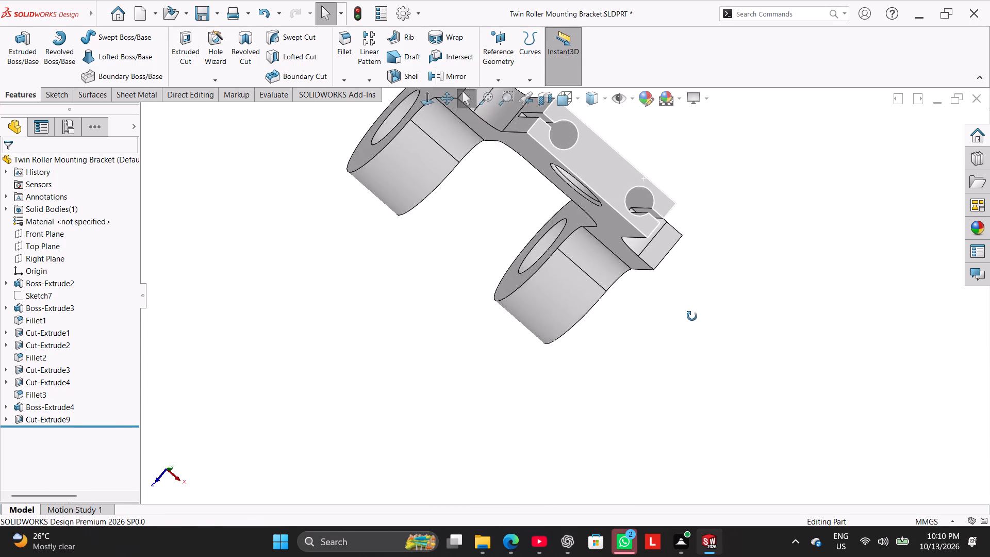
{"action": "middle_click_drag", "start_coordinate": [692, 316], "coordinate": [675, 312]}
{"action": "middle_click_drag", "start_coordinate": [551, 248], "coordinate": [552, 259]}
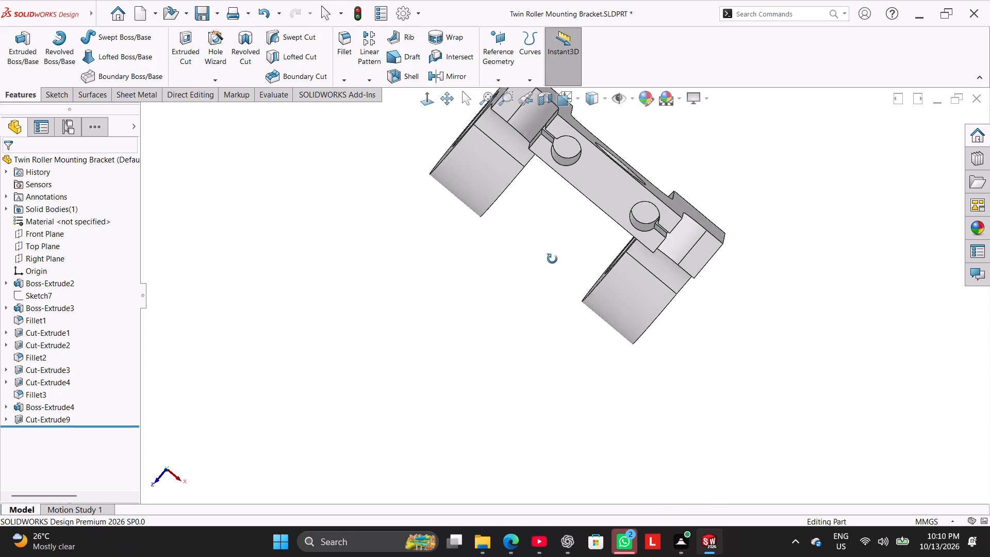
{"action": "middle_click_drag", "start_coordinate": [552, 259], "coordinate": [551, 257]}
{"action": "middle_click_drag", "start_coordinate": [494, 284], "coordinate": [506, 263]}
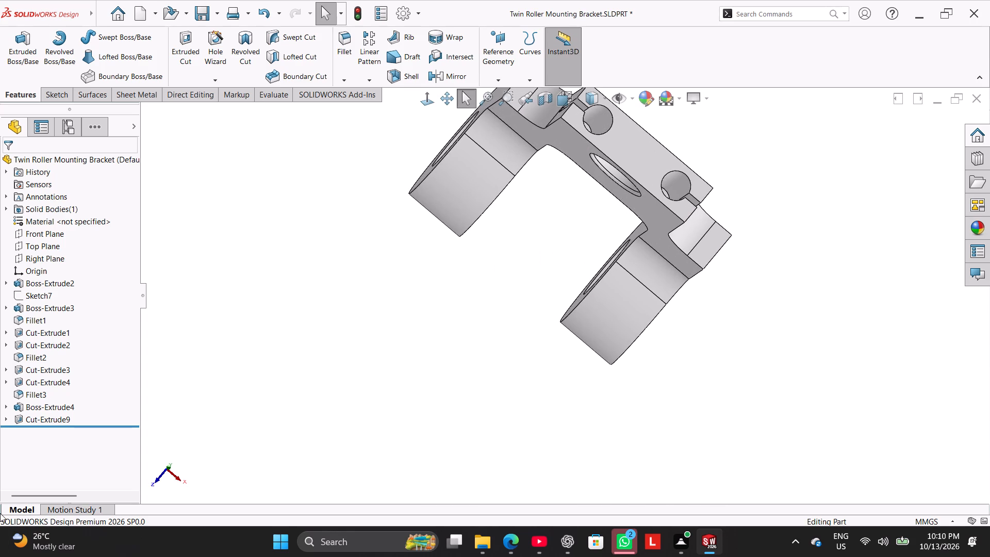
{"action": "scroll", "coordinate": [666, 187], "scroll_direction": "up", "scroll_amount": 2}
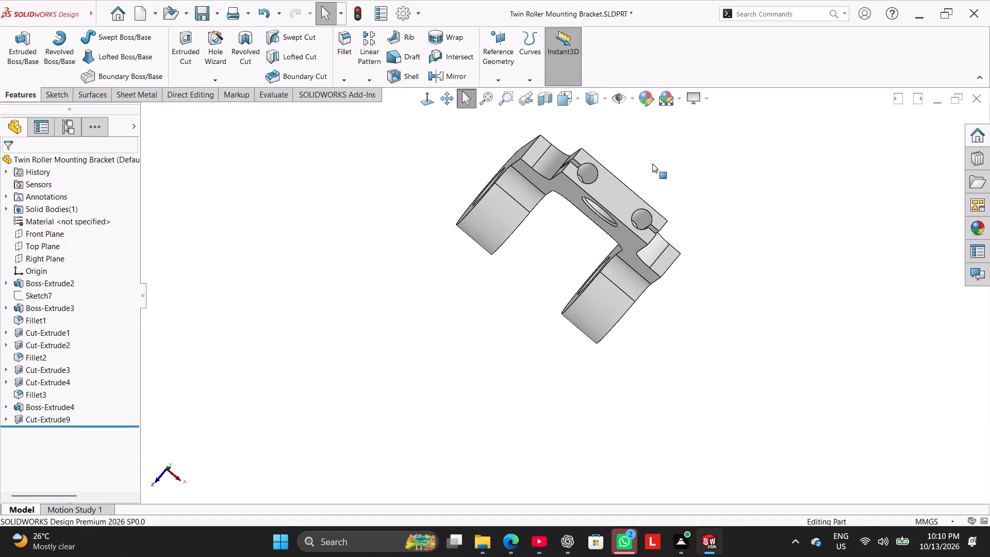
{"action": "scroll", "coordinate": [646, 156], "scroll_direction": "down", "scroll_amount": 3}
{"action": "scroll", "coordinate": [618, 196], "scroll_direction": "down", "scroll_amount": 2}
{"action": "middle_click_drag", "start_coordinate": [565, 205], "coordinate": [541, 238]}
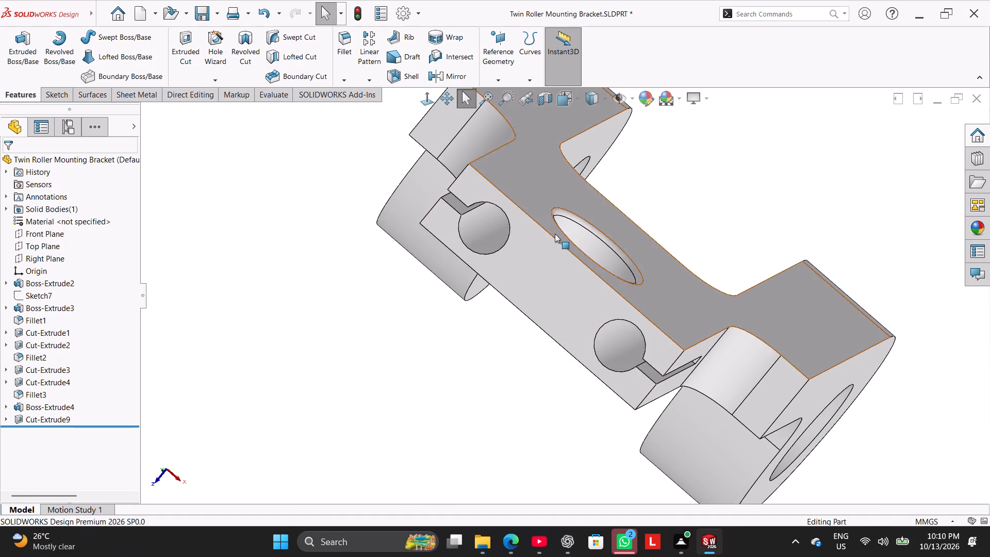
{"action": "middle_click_drag", "start_coordinate": [650, 181], "coordinate": [670, 171]}
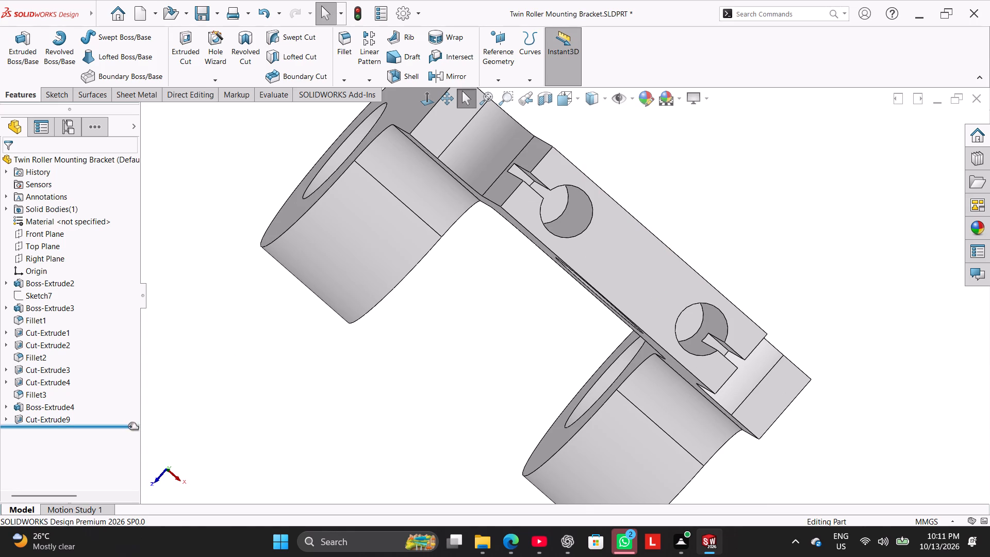
Delete the slot-filling boss (Boss-Extrude4) from between the two holes in the upper block.
{"action": "right_click", "coordinate": [65, 419]}
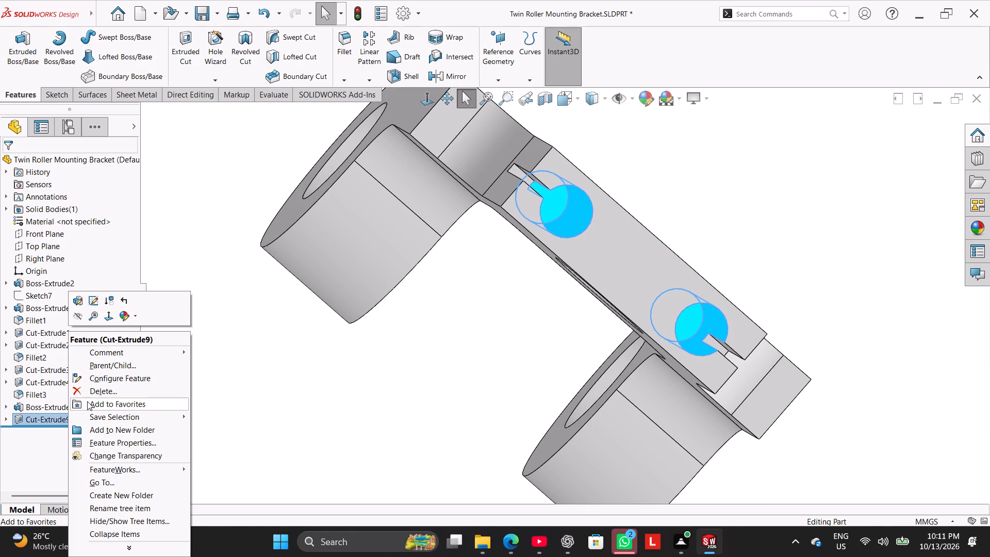
{"action": "left_click", "coordinate": [249, 335]}
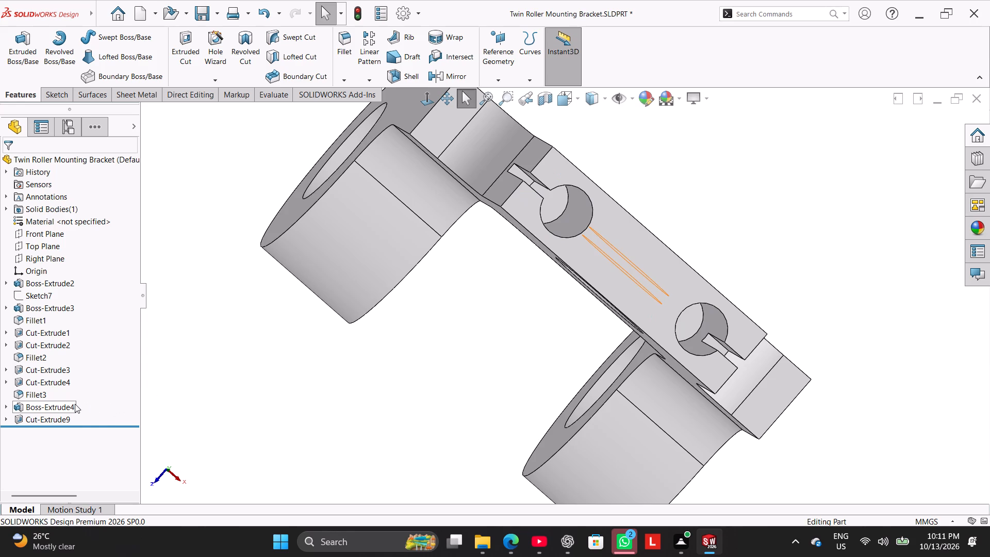
{"action": "right_click", "coordinate": [75, 404]}
{"action": "left_click", "coordinate": [134, 391]}
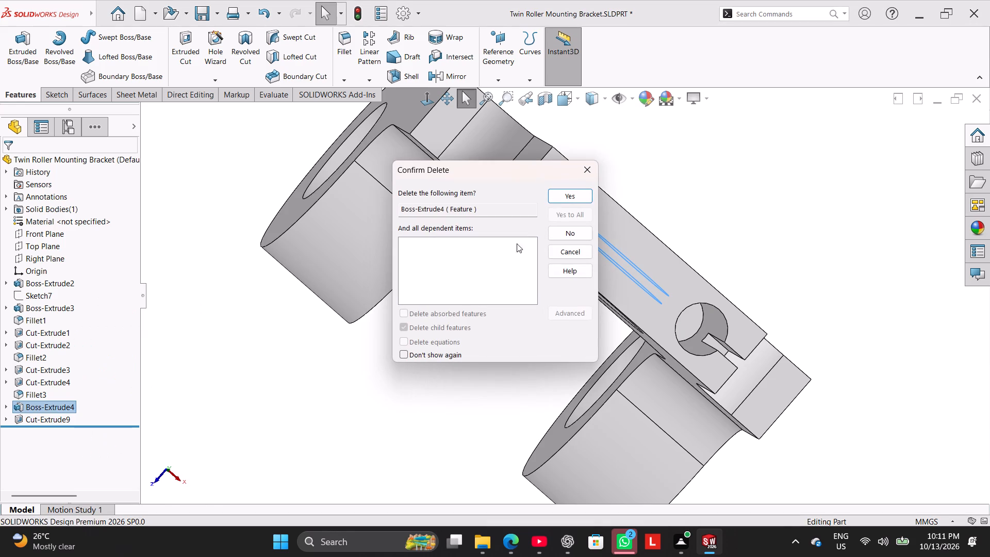
{"action": "left_click", "coordinate": [560, 192]}
{"action": "left_click", "coordinate": [380, 371]}
{"action": "middle_click_drag", "start_coordinate": [429, 360], "coordinate": [416, 342]}
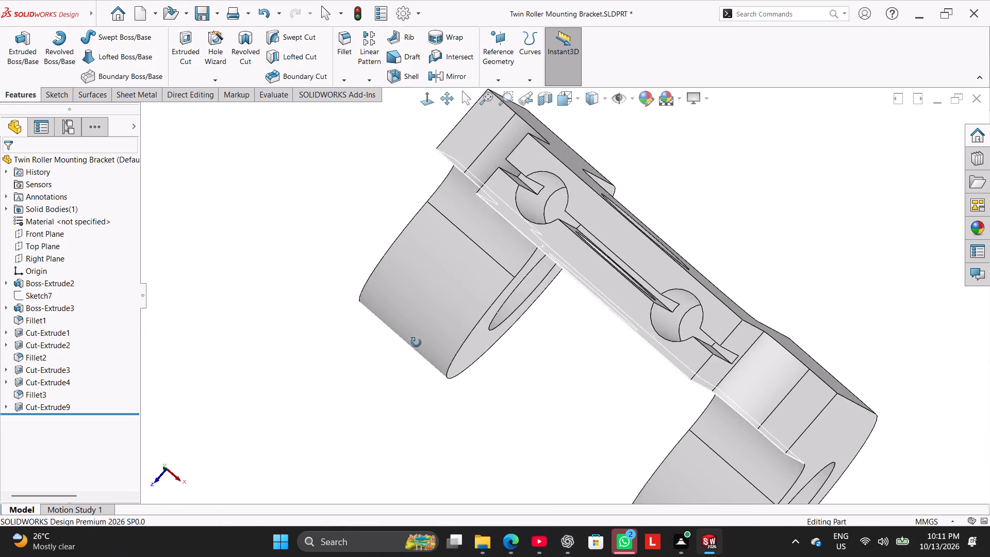
{"action": "middle_click_drag", "start_coordinate": [416, 342], "coordinate": [418, 332]}
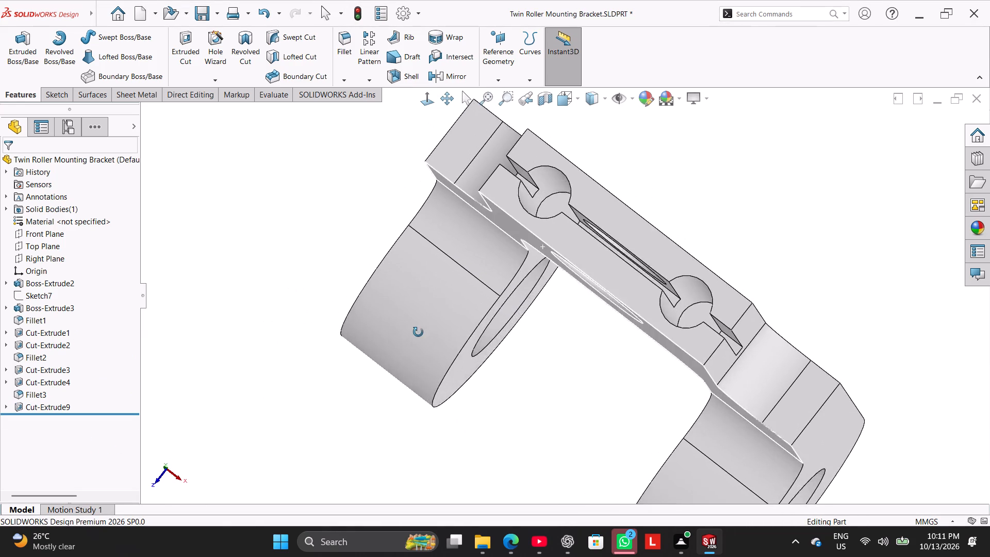
{"action": "middle_click_drag", "start_coordinate": [418, 332], "coordinate": [420, 305]}
With the bracket in isometric view, save the part as a SOLIDWORKS Part named Twin Roller Mounting Bracket in the Worked folder.
{"action": "right_click_drag", "start_coordinate": [332, 324], "coordinate": [564, 169]}
{"action": "left_click", "coordinate": [450, 245]}
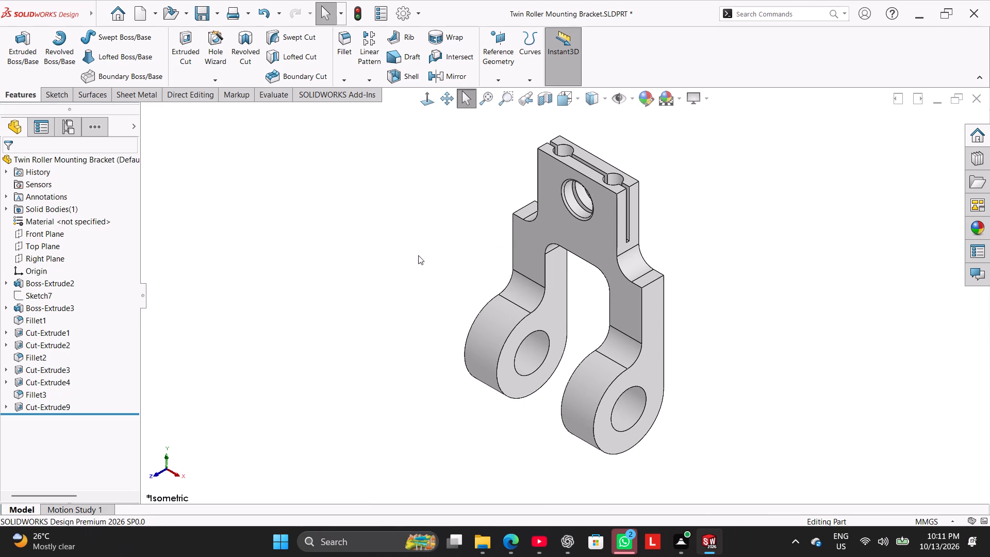
{"action": "left_click", "coordinate": [196, 15]}
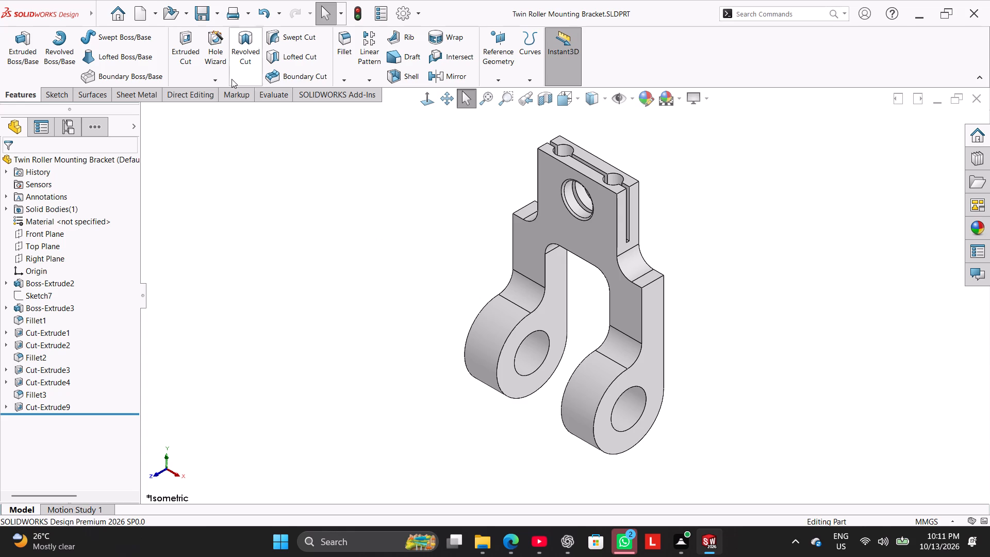
{"action": "left_click", "coordinate": [215, 11]}
{"action": "left_click", "coordinate": [243, 49]}
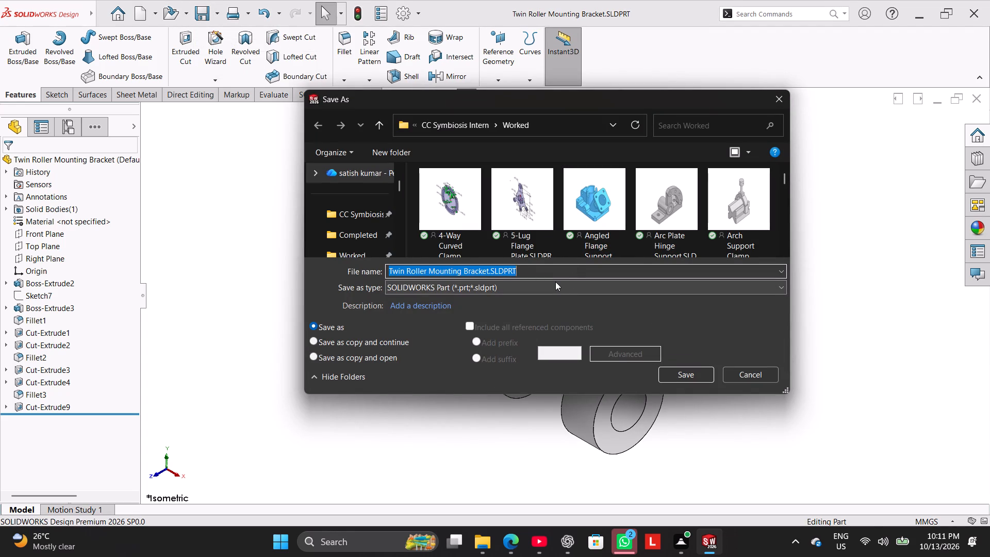
{"action": "key", "text": "ctrl+v"}
{"action": "left_click", "coordinate": [199, 325]}
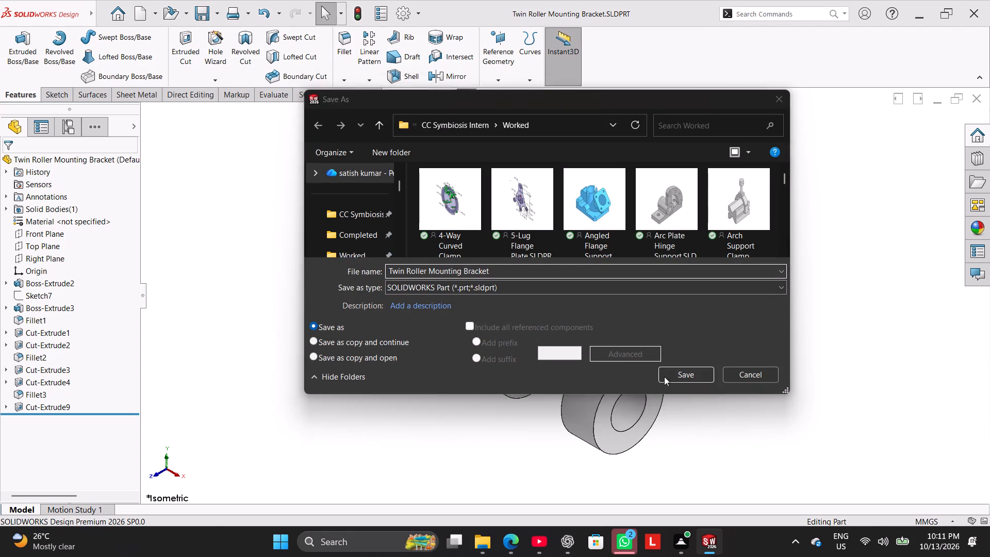
{"action": "left_click", "coordinate": [702, 372]}
{"action": "left_click", "coordinate": [529, 272]}
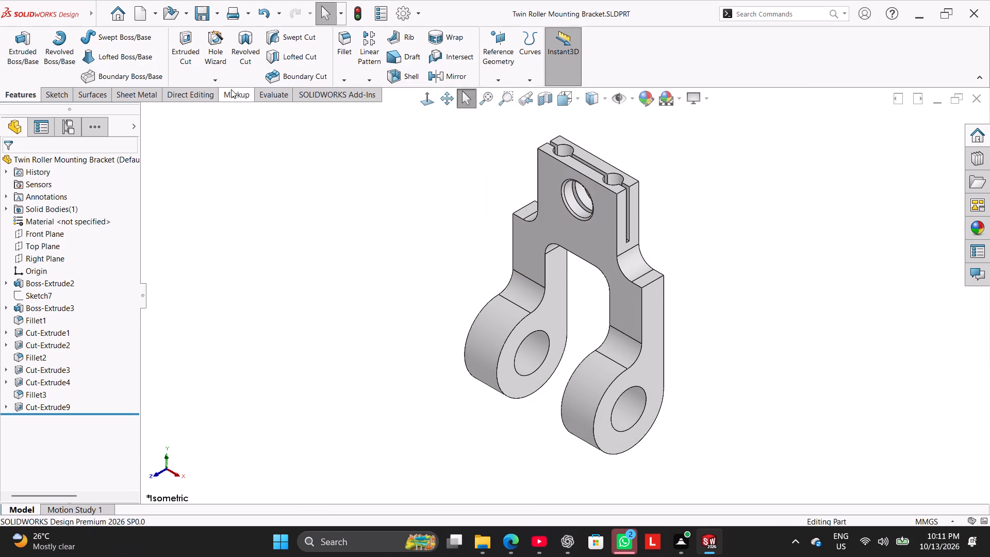
Save a PDF copy of the part as Twin Roller Mounting Bracket.pdf in the Worked folder.
{"action": "left_click", "coordinate": [219, 12]}
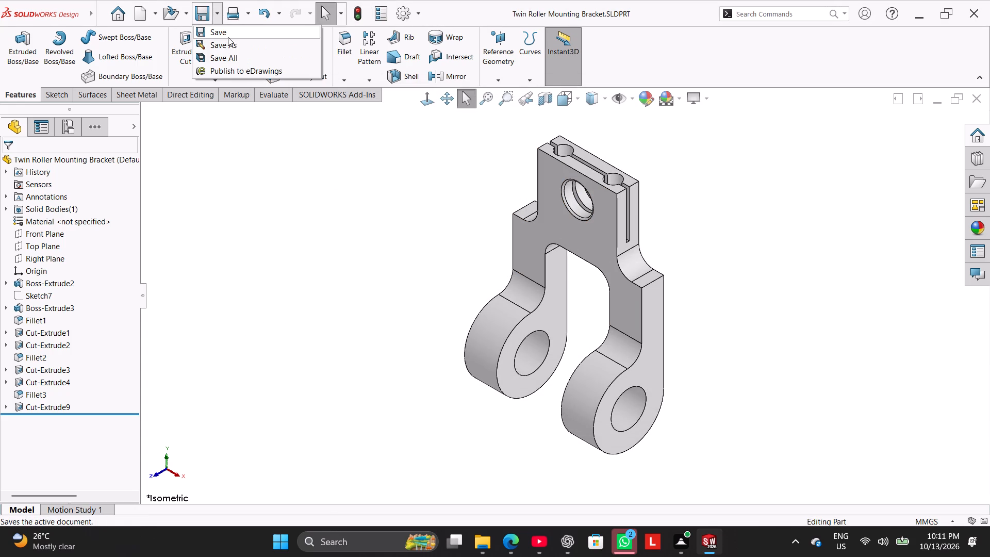
{"action": "left_click", "coordinate": [233, 42]}
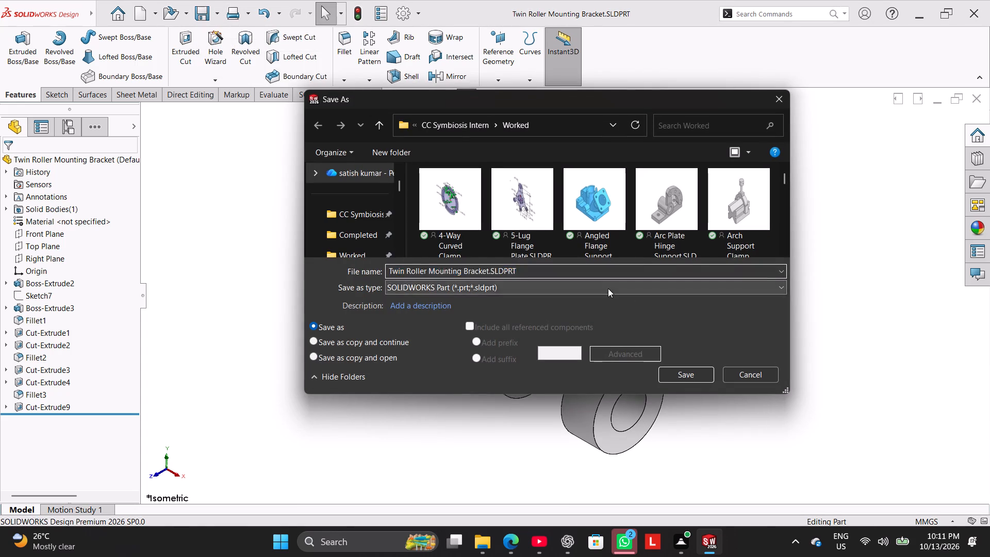
{"action": "left_click", "coordinate": [608, 288]}
{"action": "left_click", "coordinate": [578, 102]}
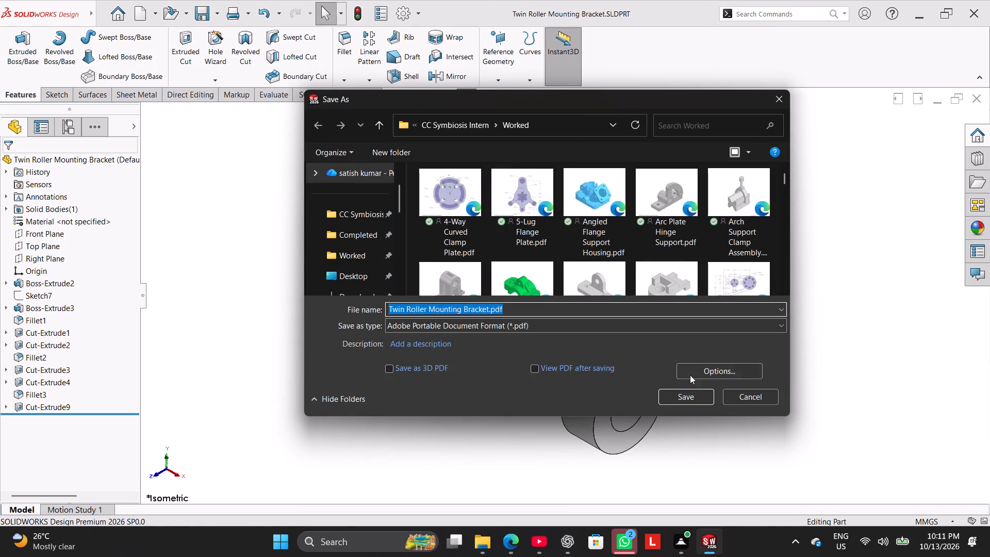
{"action": "left_click", "coordinate": [683, 395]}
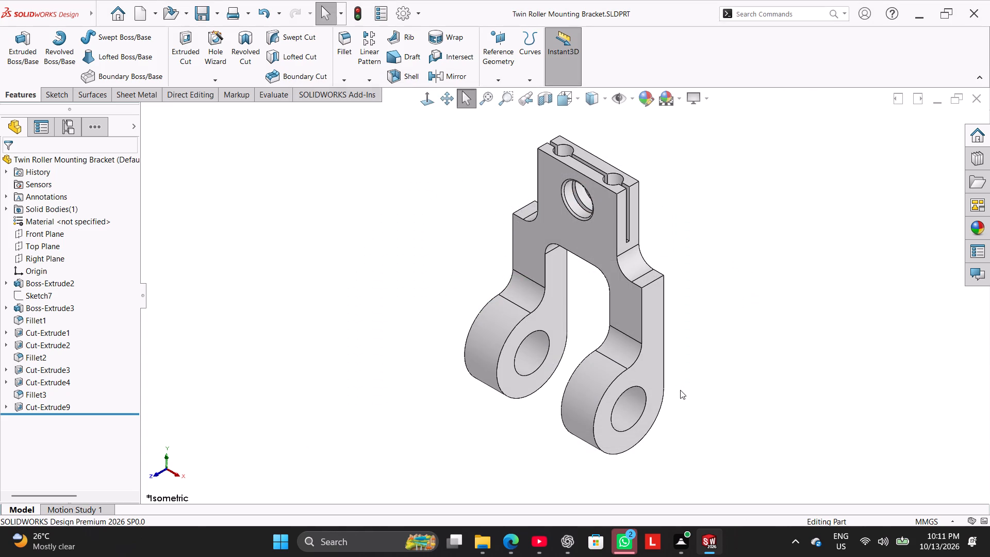